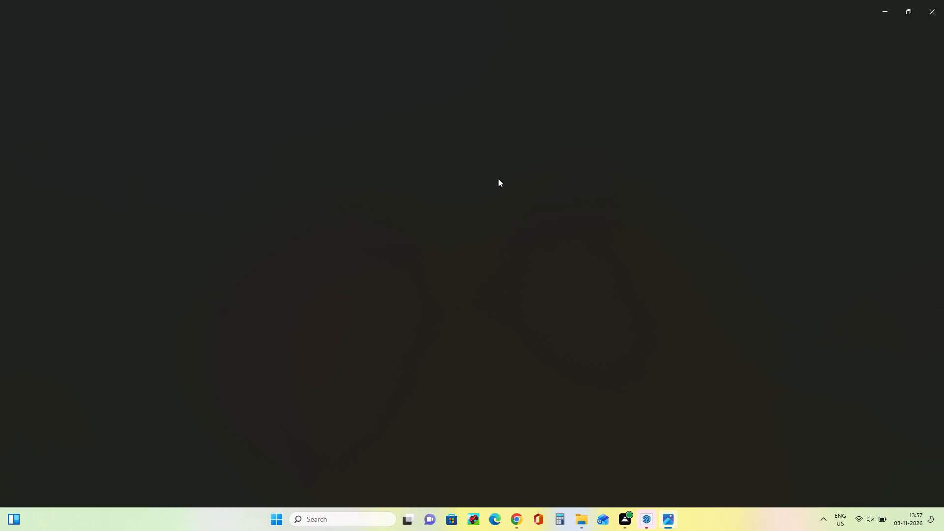
Examine the windows, balcony openings and wall bands on the building's side facade in the multi-story residential elevation reference image.
scroll(627, 174, up, 7)
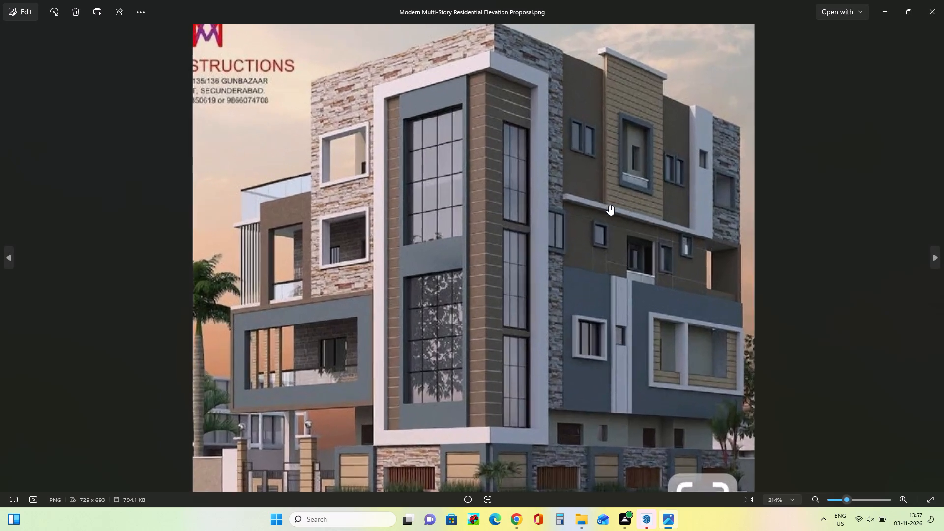
scroll(609, 205, up, 5)
scroll(852, 291, up, 5)
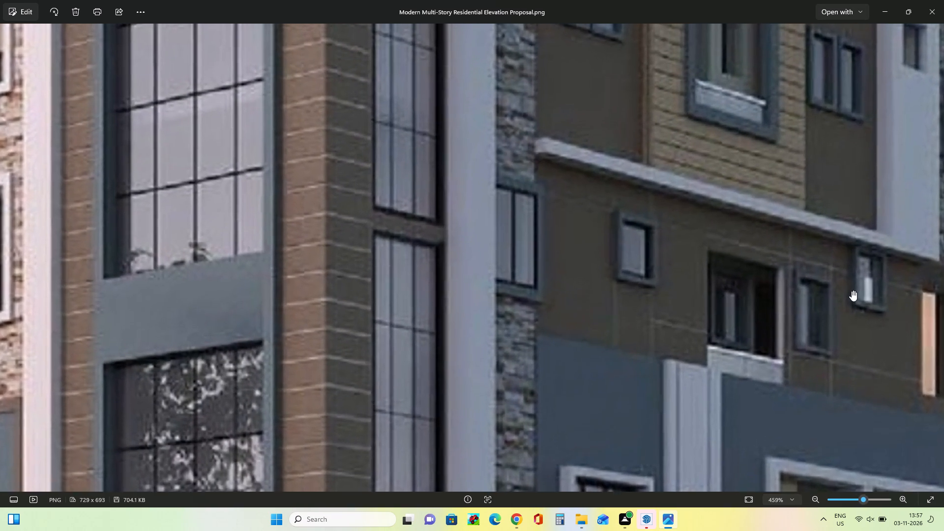
scroll(852, 291, up, 1)
scroll(664, 293, down, 5)
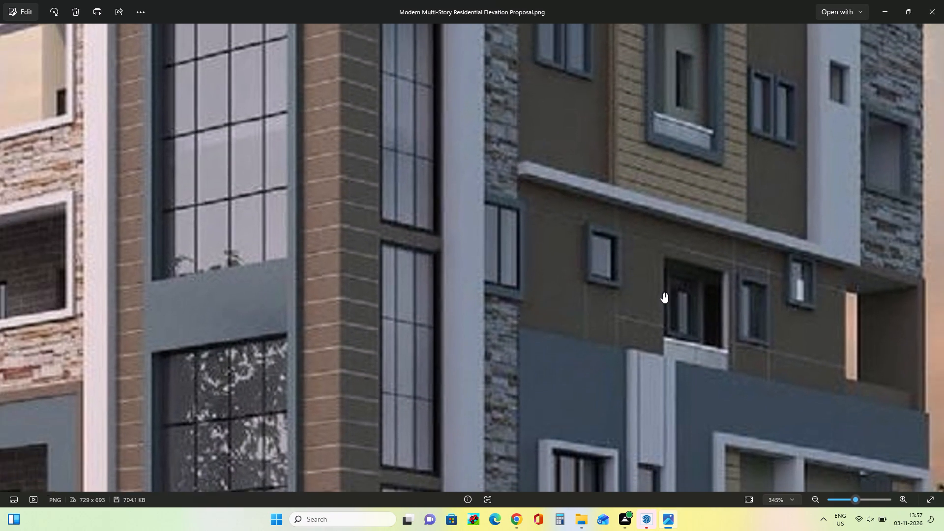
scroll(663, 293, down, 3)
scroll(663, 293, up, 3)
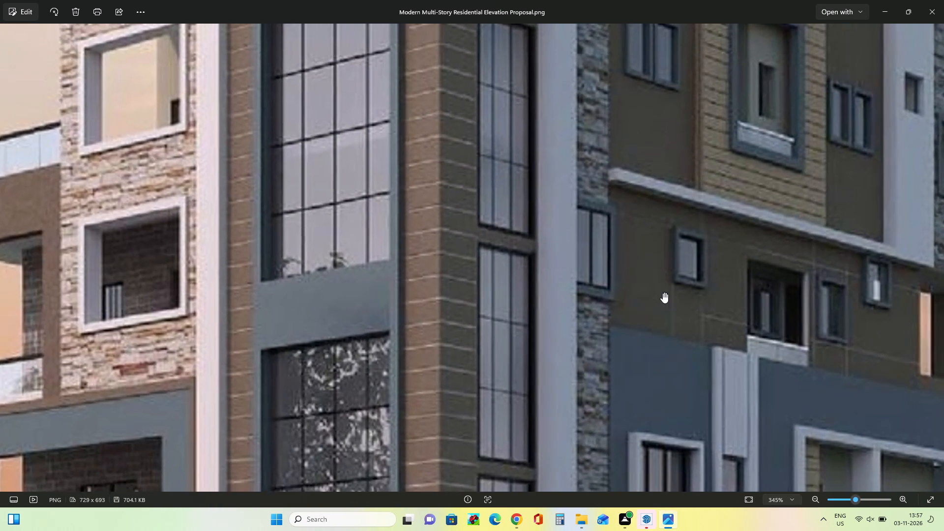
scroll(663, 293, down, 2)
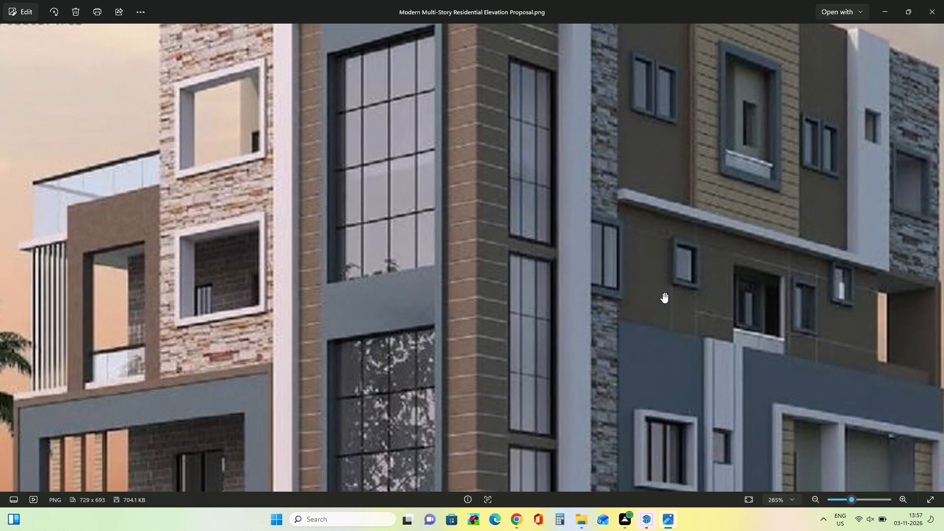
scroll(663, 293, down, 15)
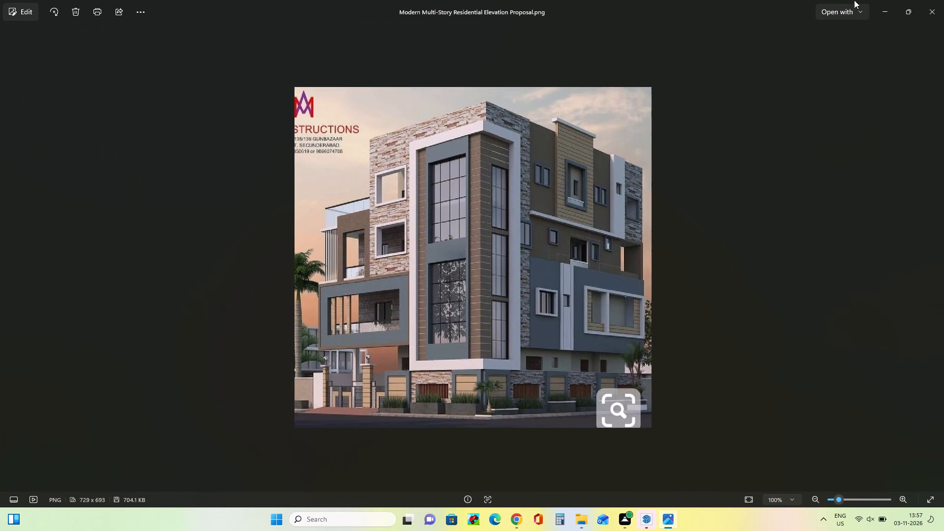
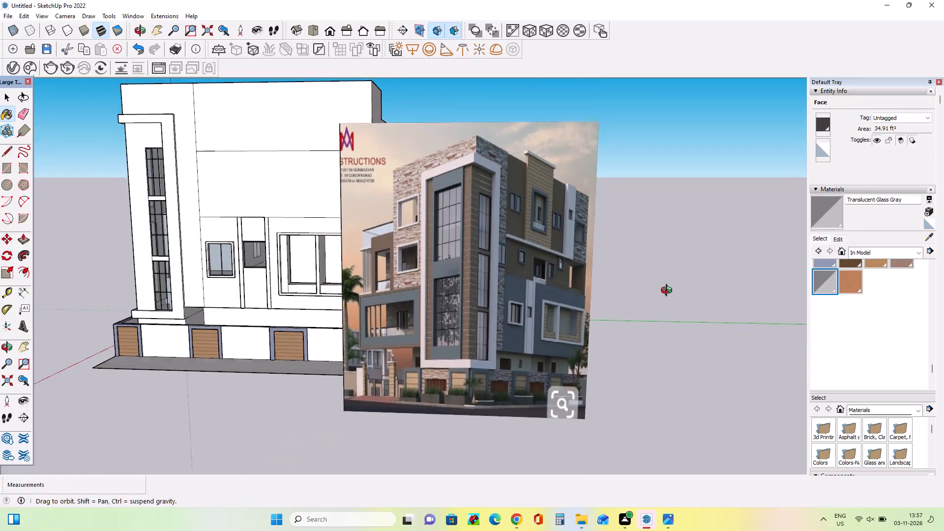
Examine the side facade in the reference image, especially the recessed balcony and windows above the large framed window, and compare it with the model.
scroll(683, 316, down, 3)
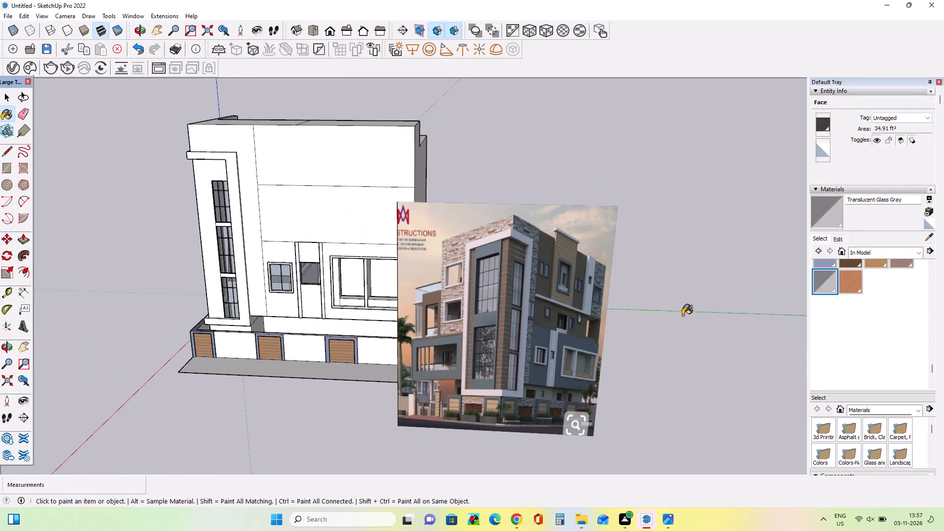
middle_drag(675, 309, 698, 264)
scroll(578, 209, up, 2)
middle_drag(578, 209, 581, 248)
scroll(581, 248, down, 2)
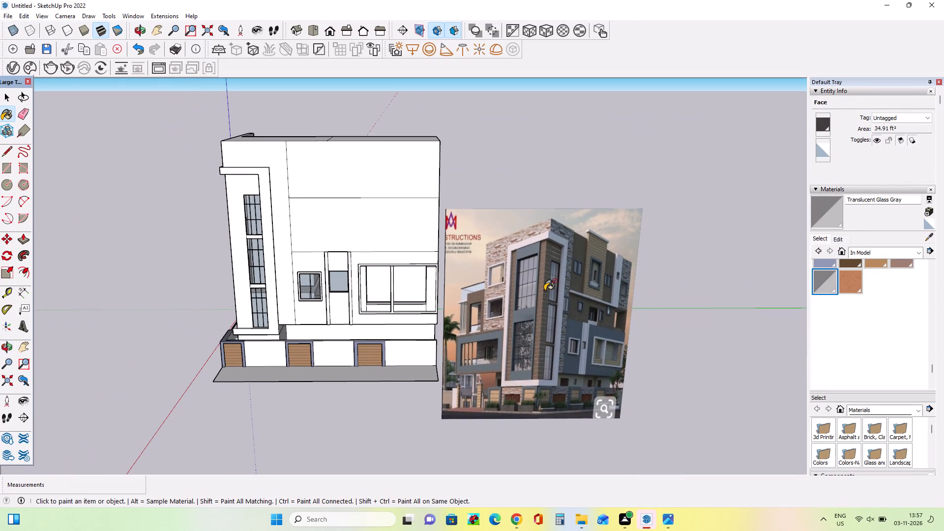
middle_drag(533, 290, 528, 288)
scroll(573, 306, up, 4)
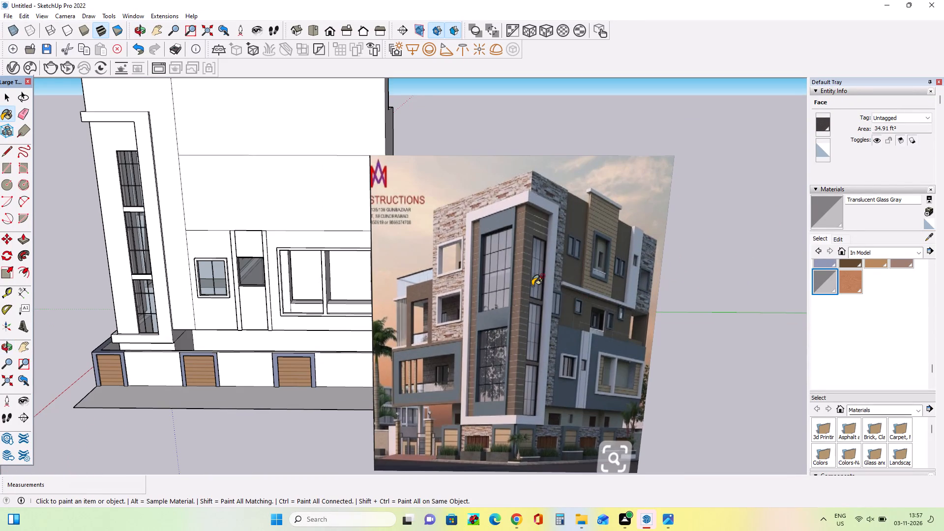
middle_drag(546, 292, 553, 281)
scroll(553, 281, up, 1)
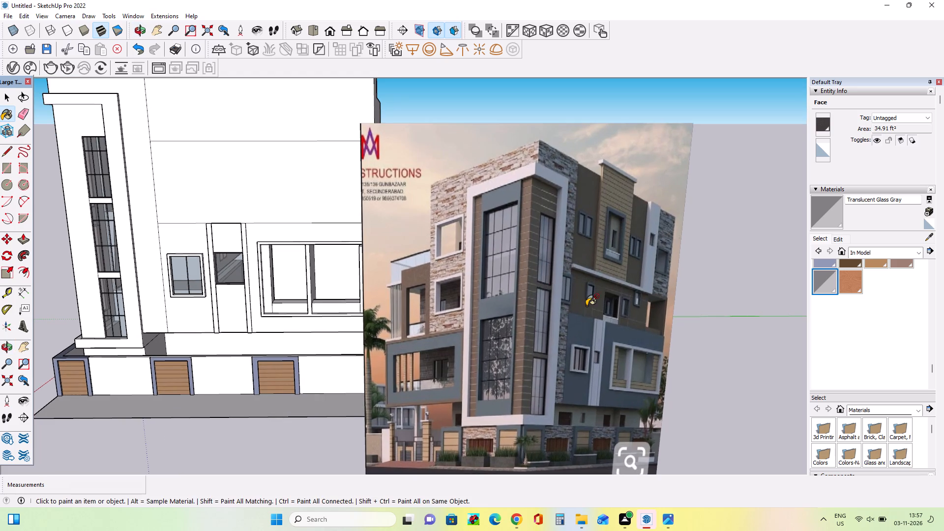
scroll(585, 302, down, 3)
middle_drag(476, 282, 496, 276)
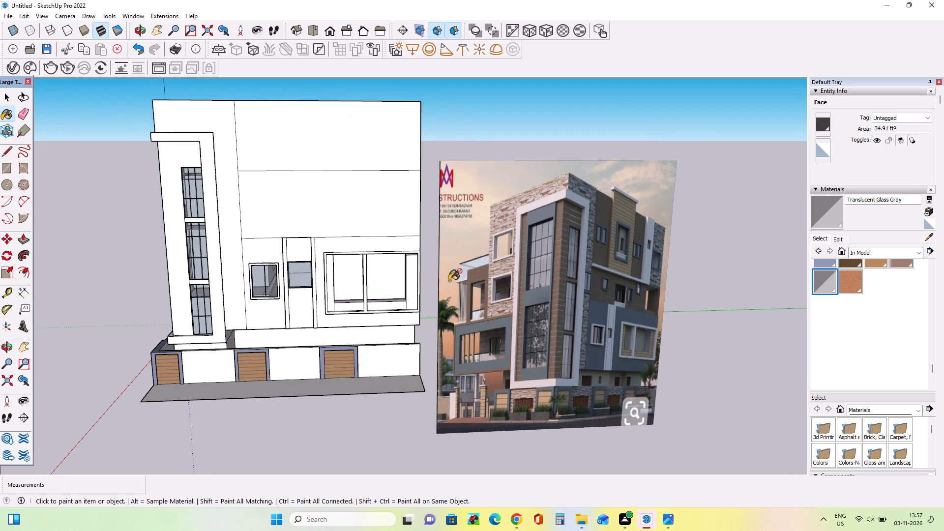
scroll(375, 234, up, 1)
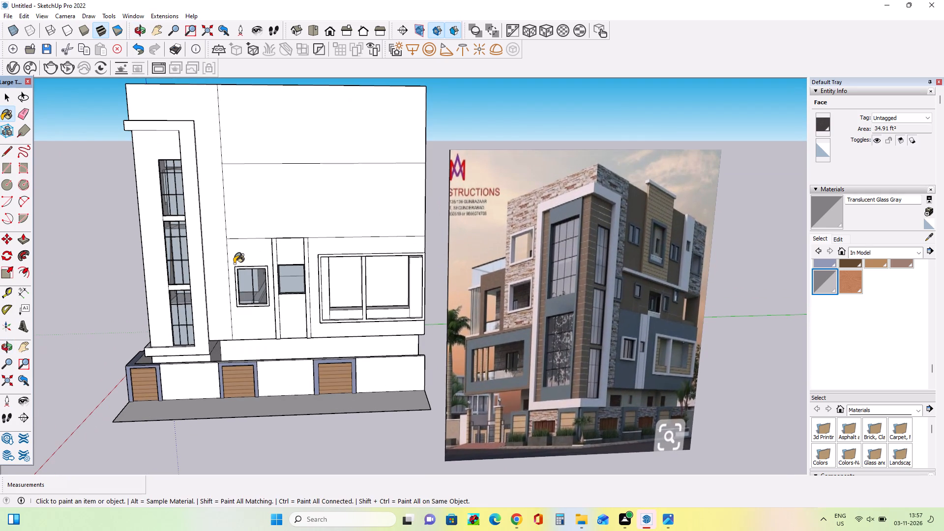
middle_drag(234, 264, 229, 281)
scroll(187, 282, down, 2)
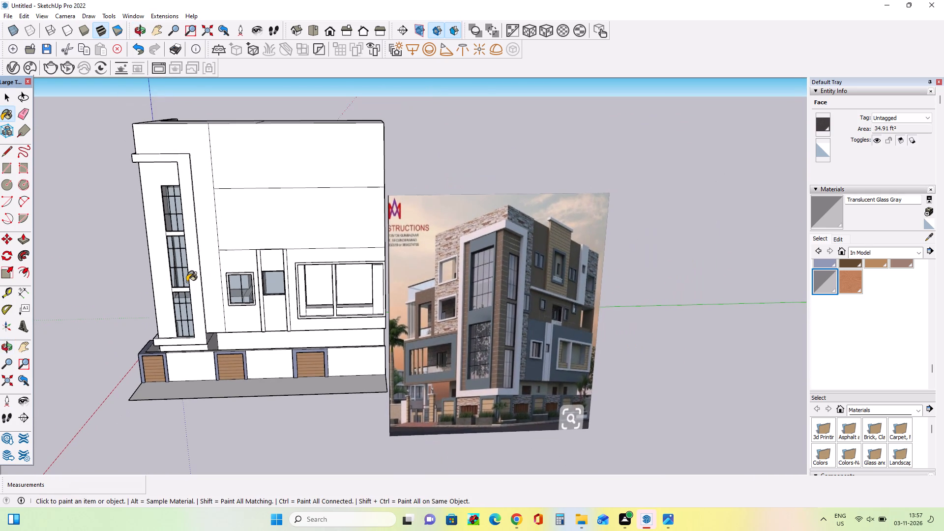
middle_drag(389, 271, 400, 249)
scroll(592, 301, up, 8)
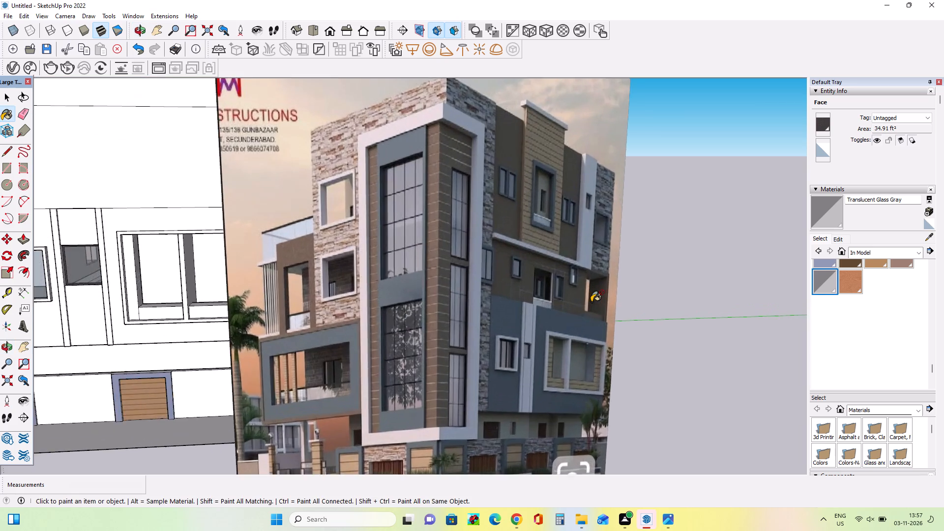
scroll(592, 301, up, 7)
middle_drag(569, 309, 569, 320)
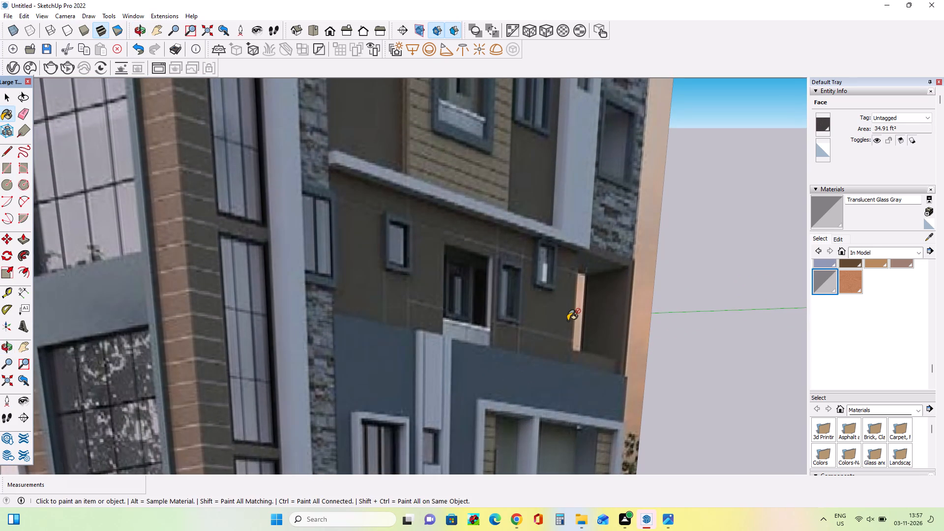
middle_drag(568, 319, 571, 300)
scroll(571, 300, up, 2)
middle_drag(571, 300, 570, 312)
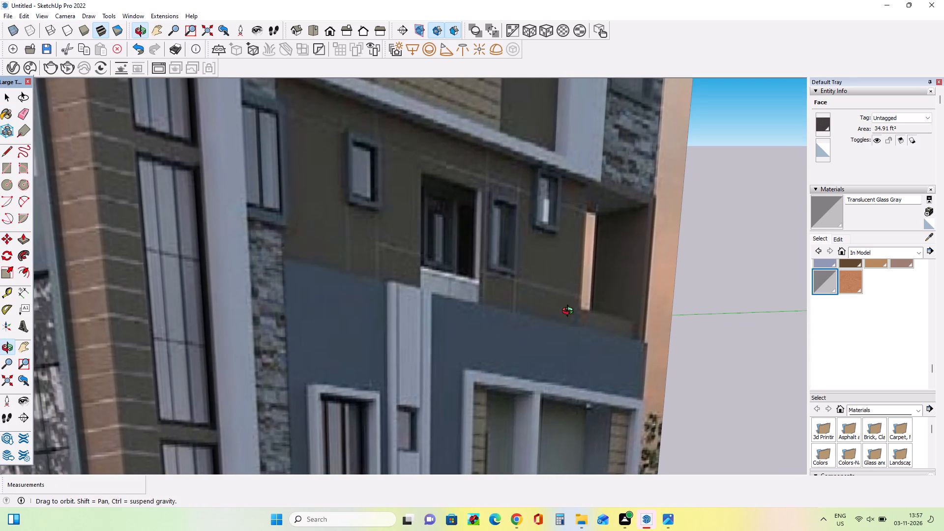
middle_drag(570, 312, 570, 321)
scroll(570, 321, down, 8)
middle_click(572, 331)
scroll(572, 332, down, 5)
scroll(495, 305, down, 3)
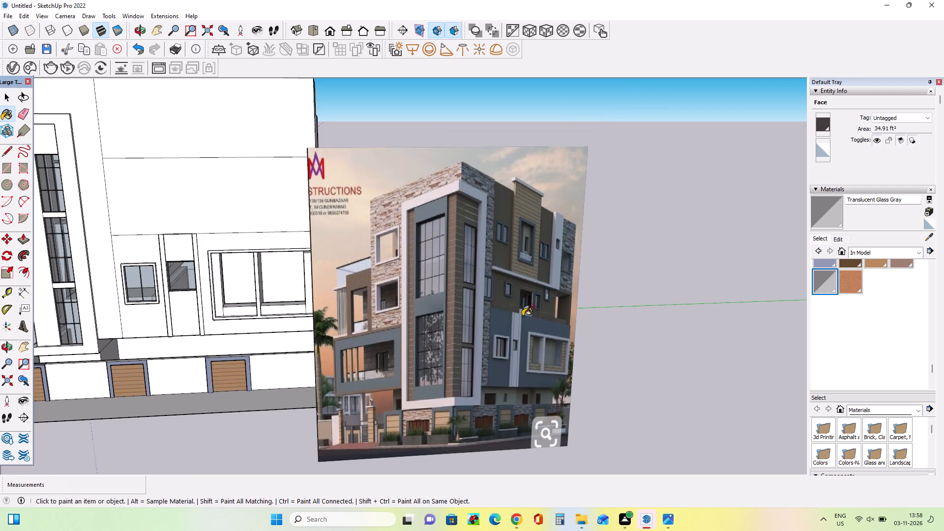
middle_drag(526, 322, 527, 329)
scroll(519, 309, down, 3)
Draw a rectangle about 58' 6" by 33' 2" at the outer end of the side facade's middle wall band, above the large framed window.
middle_drag(285, 282, 363, 273)
drag(0, 223, 0, 222)
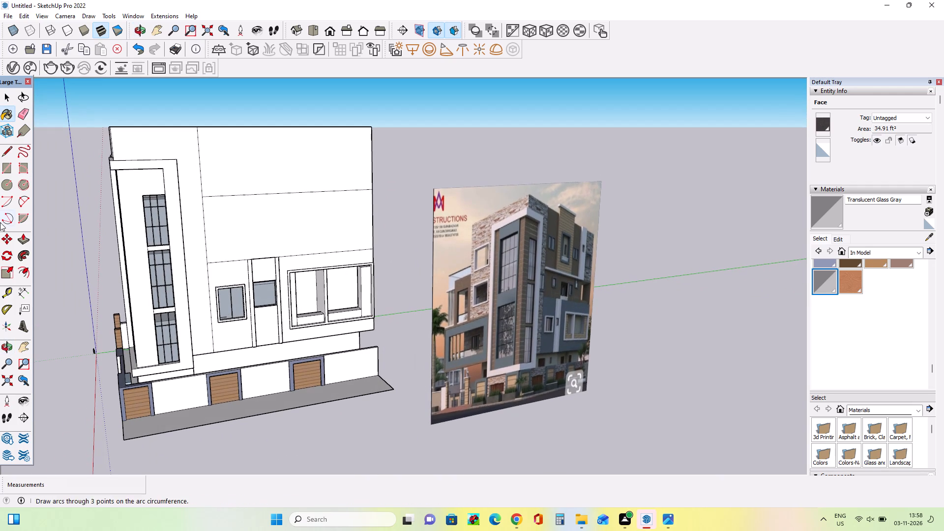
drag(0, 222, 0, 197)
click(7, 165)
drag(31, 165, 372, 242)
click(373, 250)
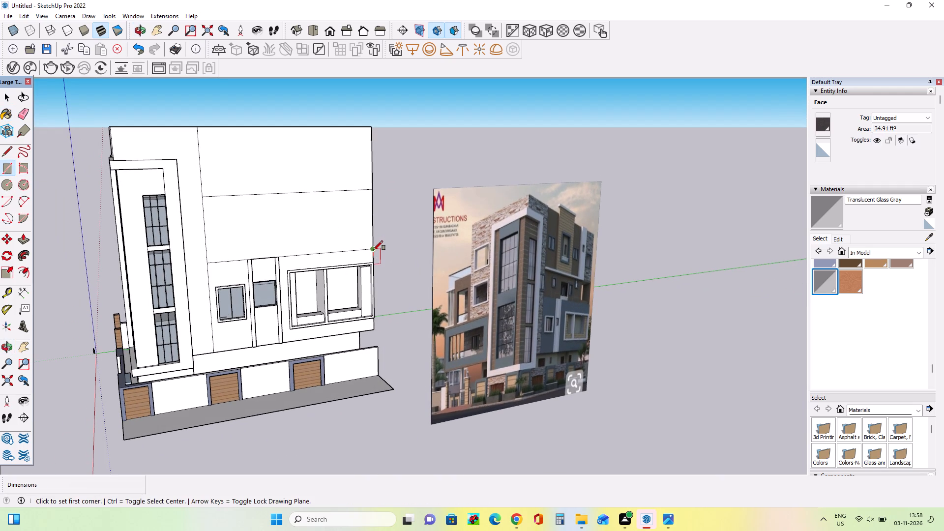
click(340, 190)
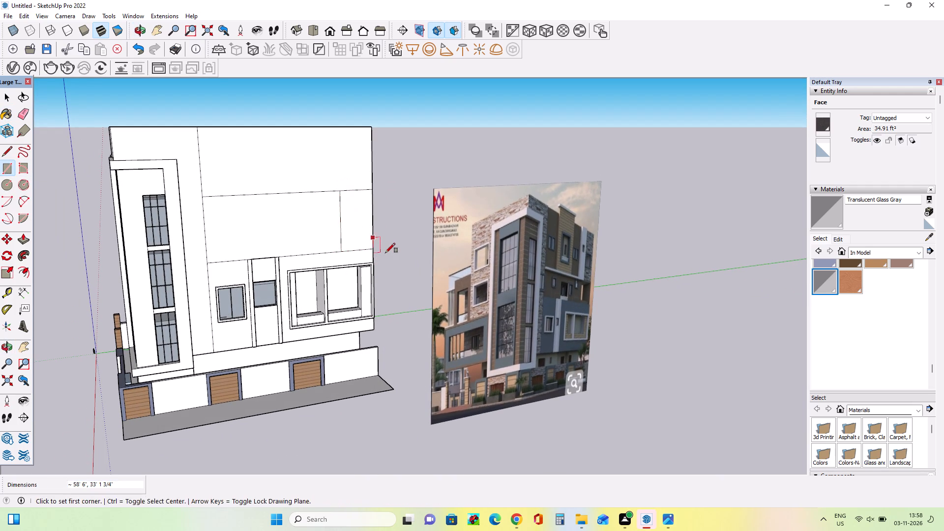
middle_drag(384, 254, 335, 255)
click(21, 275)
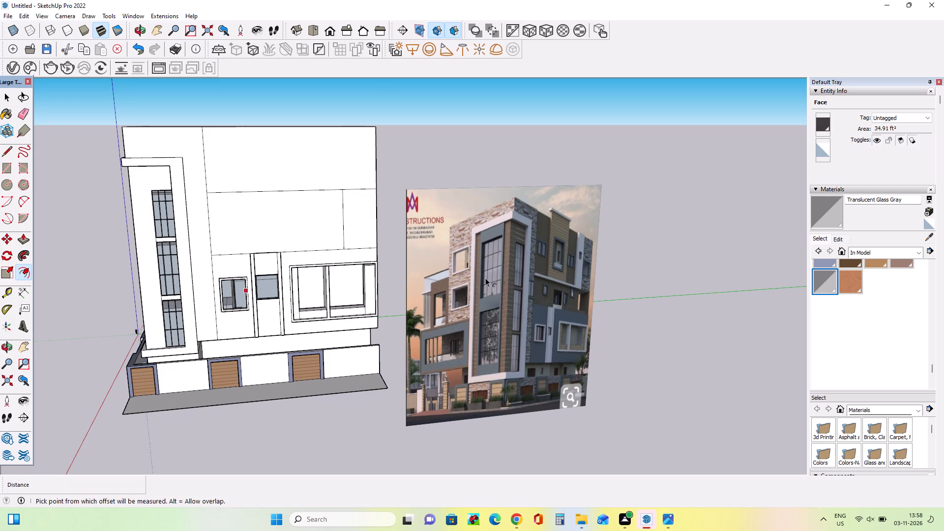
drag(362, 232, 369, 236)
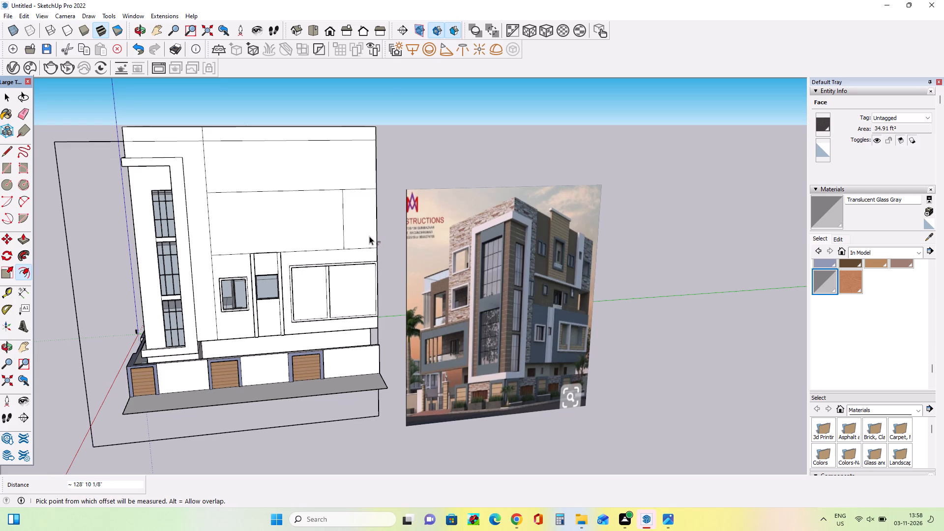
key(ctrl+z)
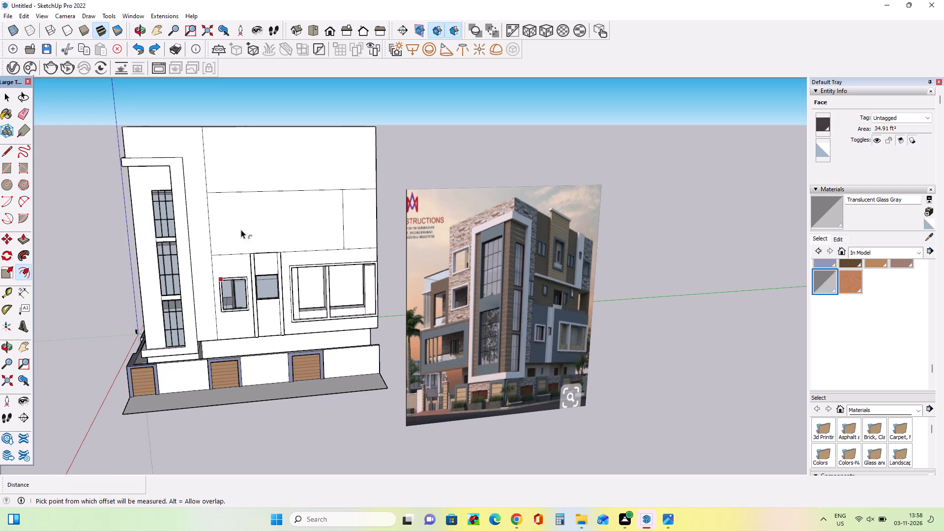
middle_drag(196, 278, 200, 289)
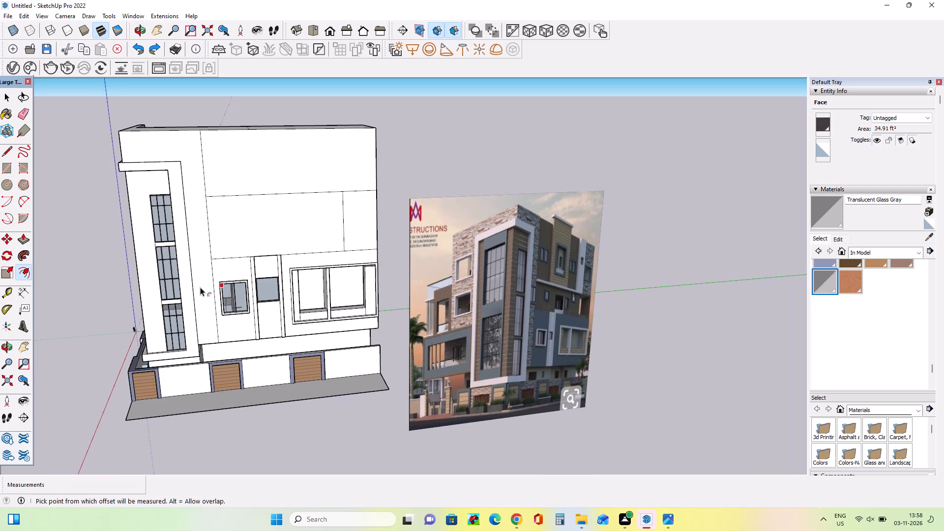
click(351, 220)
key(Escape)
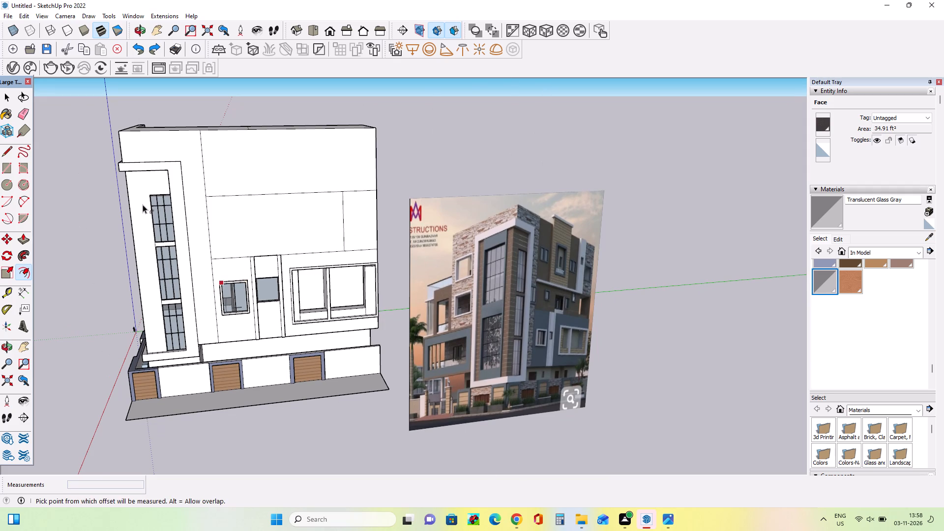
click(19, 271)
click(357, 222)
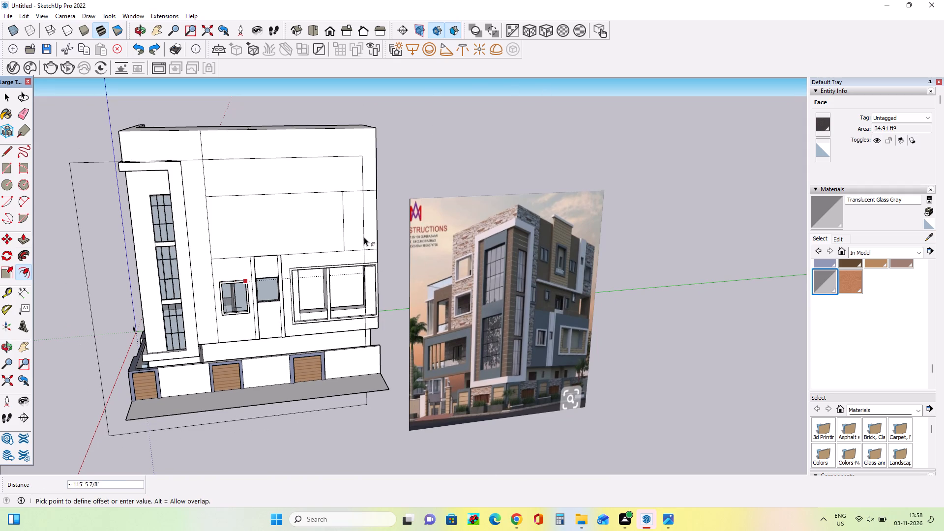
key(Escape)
Select the new rectangular face above the large framed window and offset its outline inward to form a narrow border.
click(4, 93)
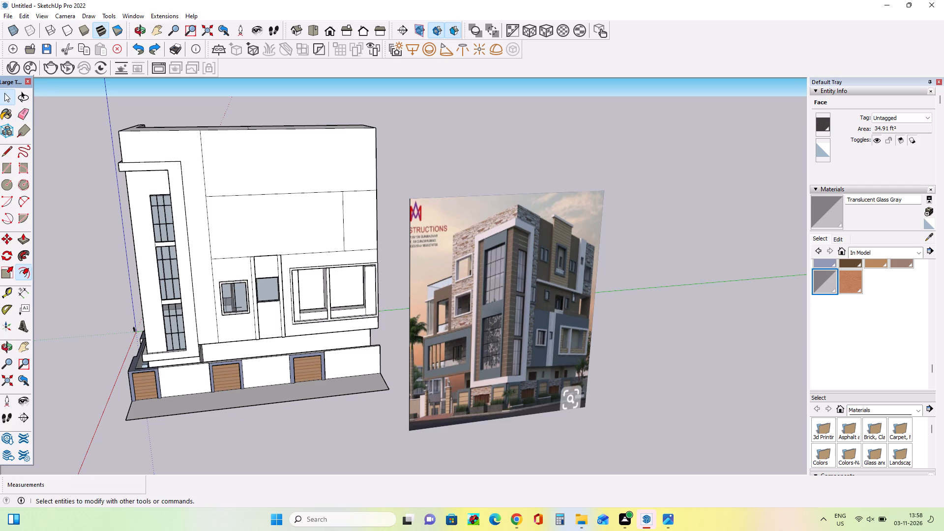
click(370, 221)
click(25, 270)
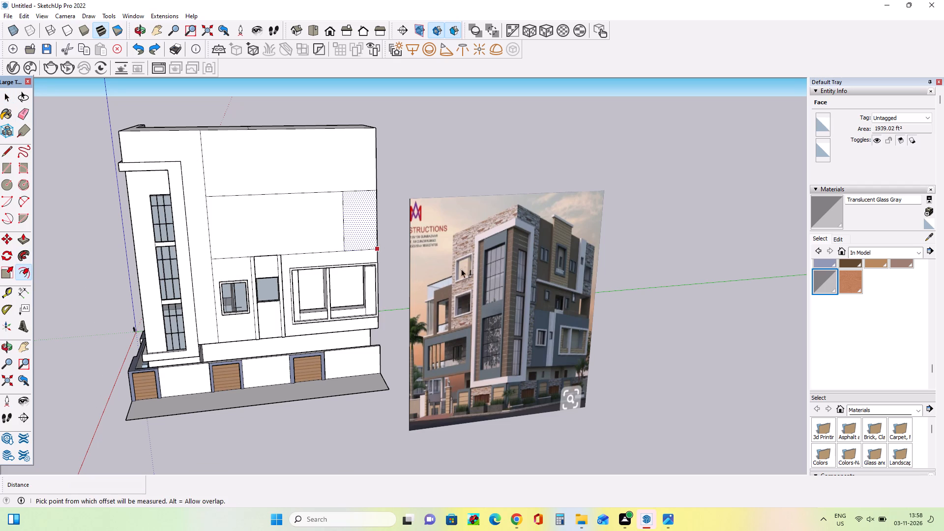
drag(359, 227, 347, 236)
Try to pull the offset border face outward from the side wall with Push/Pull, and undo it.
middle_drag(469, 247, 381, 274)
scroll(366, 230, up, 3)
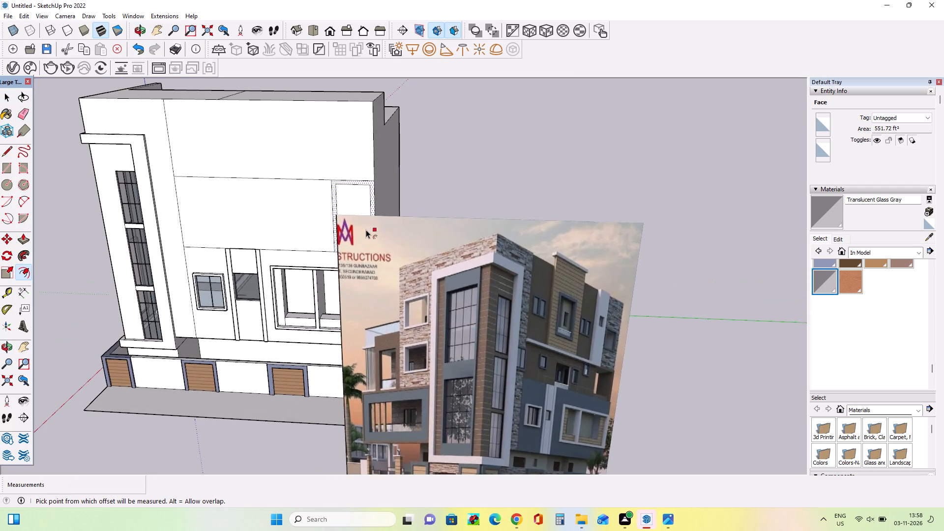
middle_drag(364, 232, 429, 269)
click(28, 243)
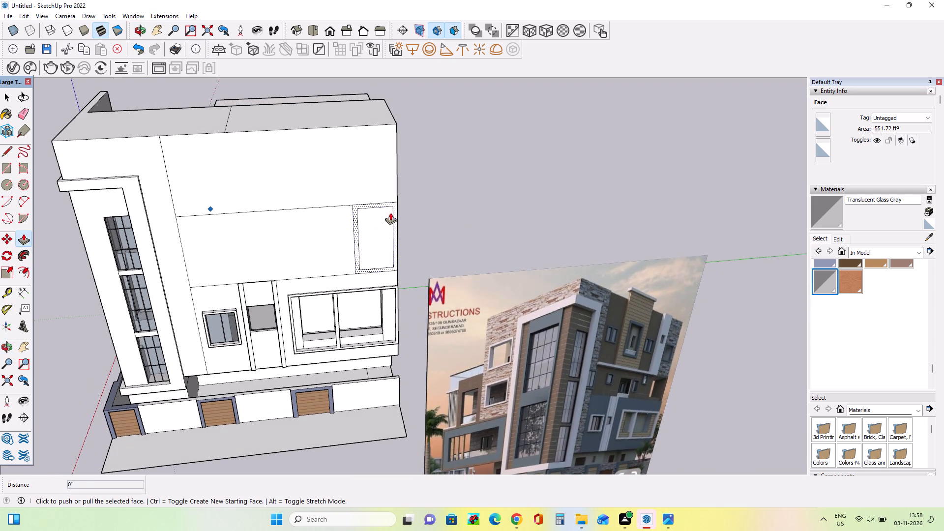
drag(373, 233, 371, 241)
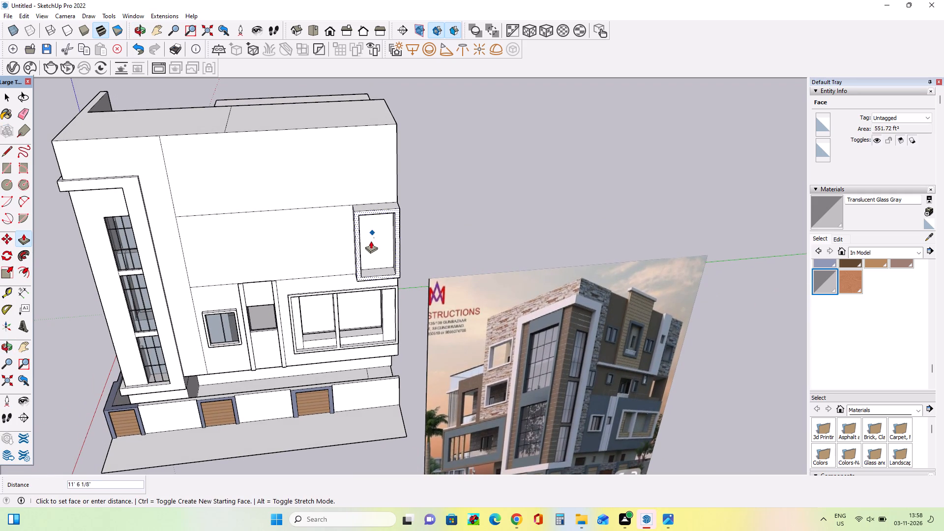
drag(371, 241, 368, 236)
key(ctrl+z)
Push the inner rectangle of the bordered panel about 48' 4 3/4" into the building to form a deep opening.
drag(377, 241, 373, 226)
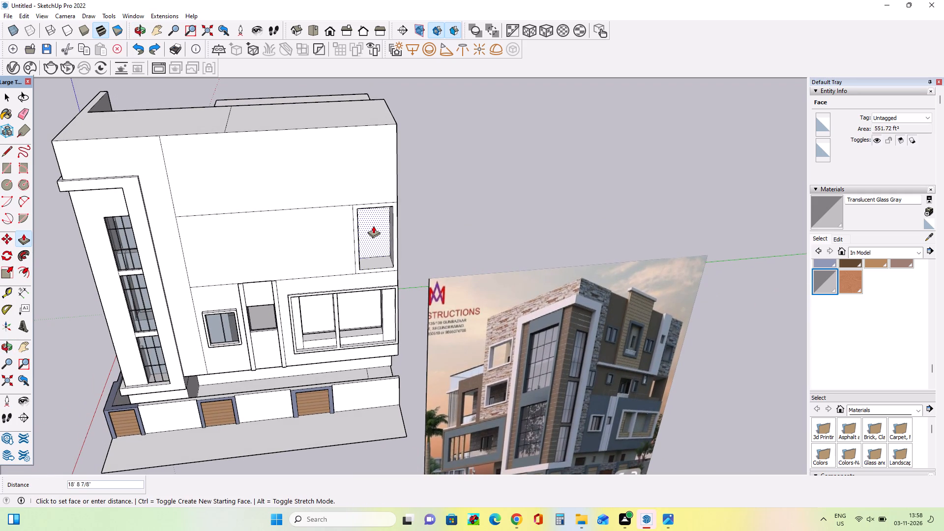
drag(373, 226, 370, 215)
Compare the model's new side-wall opening and overall massing with the balcony opening in the reference image from several angles.
scroll(372, 241, up, 1)
middle_drag(358, 231, 265, 127)
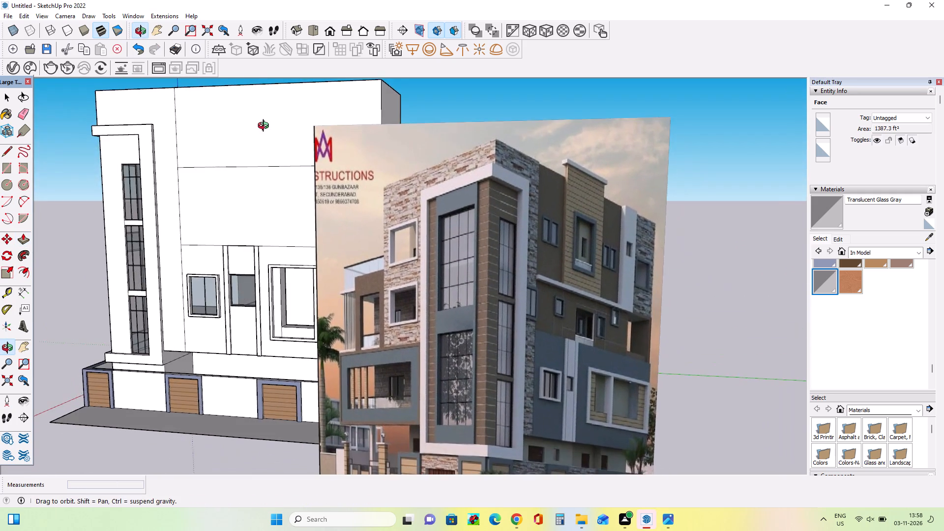
middle_drag(265, 127, 257, 119)
scroll(565, 273, up, 8)
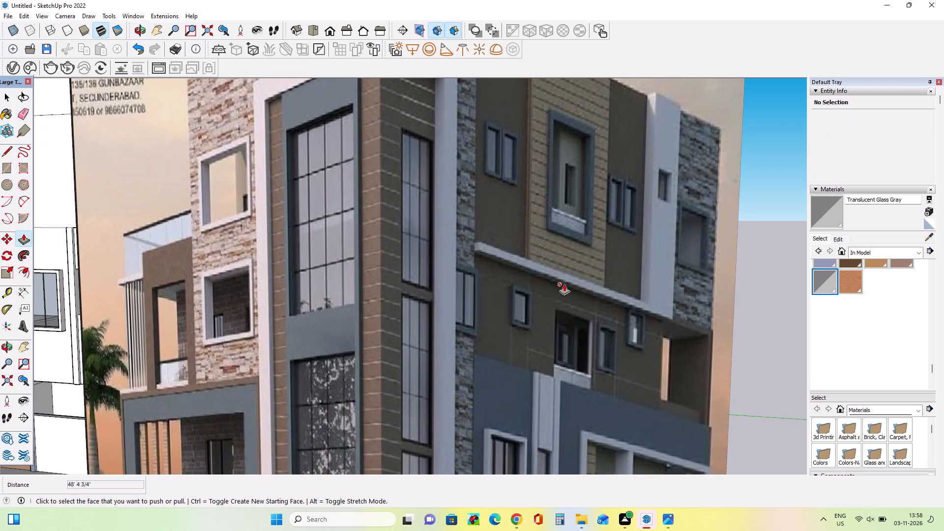
scroll(564, 284, down, 7)
scroll(563, 284, up, 1)
scroll(563, 284, down, 7)
middle_drag(664, 301, 421, 356)
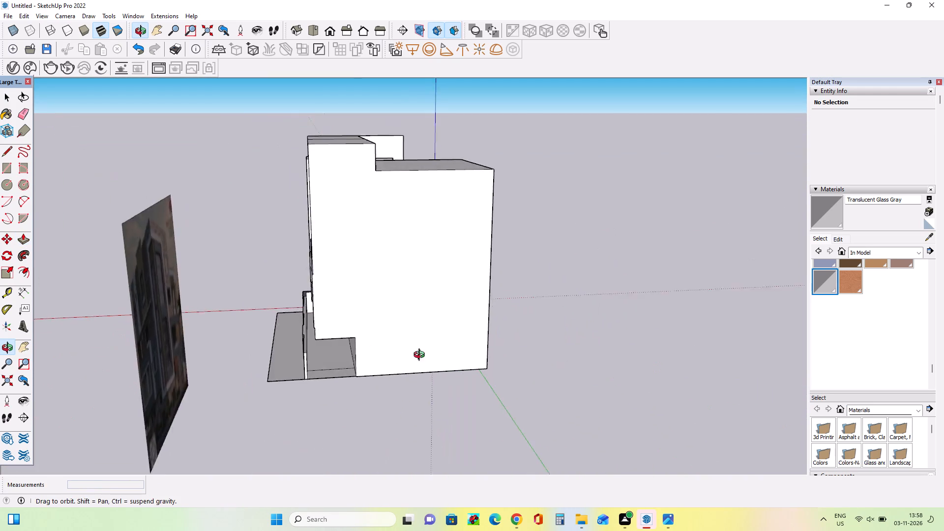
middle_drag(421, 356, 761, 302)
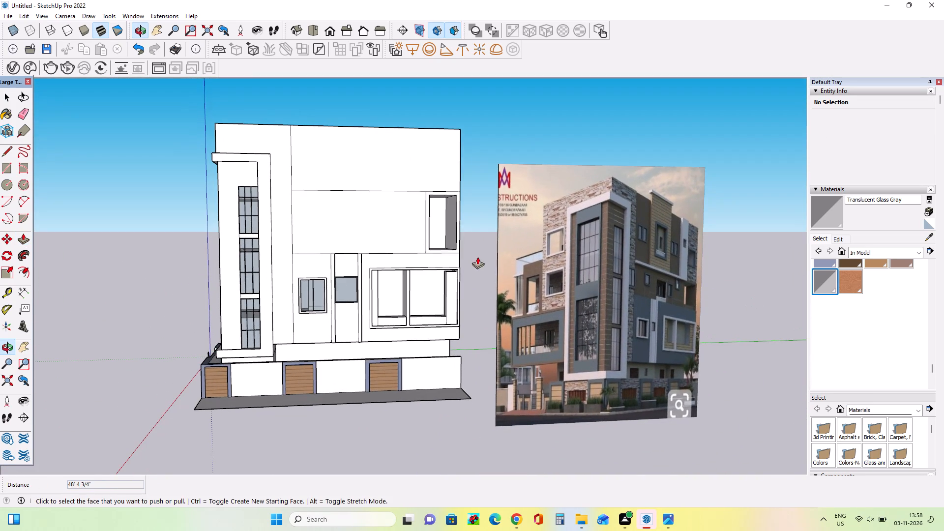
middle_drag(492, 245, 650, 267)
middle_drag(583, 275, 580, 285)
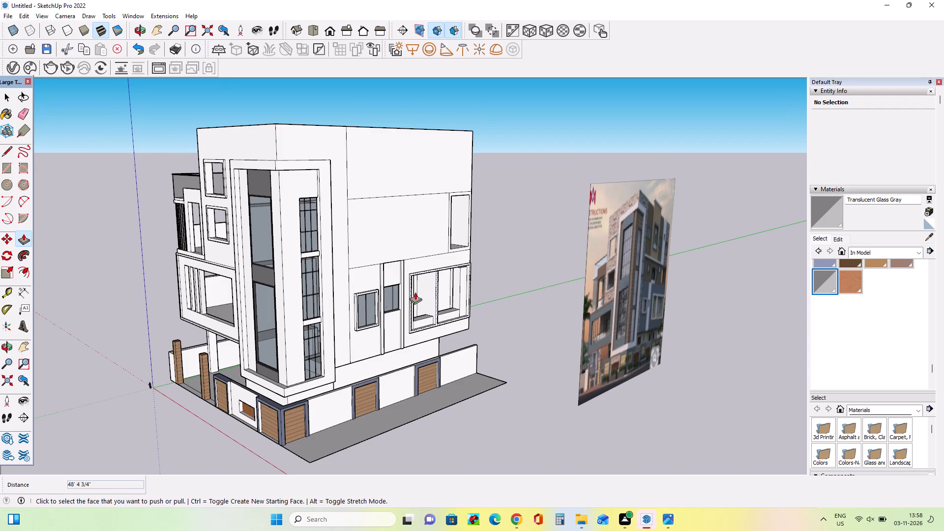
middle_drag(352, 300, 305, 308)
scroll(361, 282, down, 4)
middle_drag(462, 305, 306, 297)
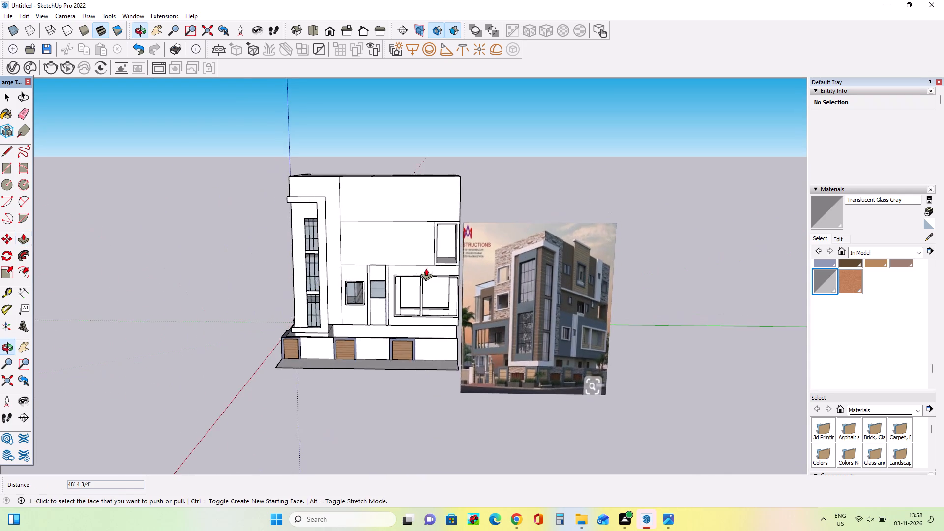
scroll(426, 268, up, 4)
middle_drag(426, 268, 426, 280)
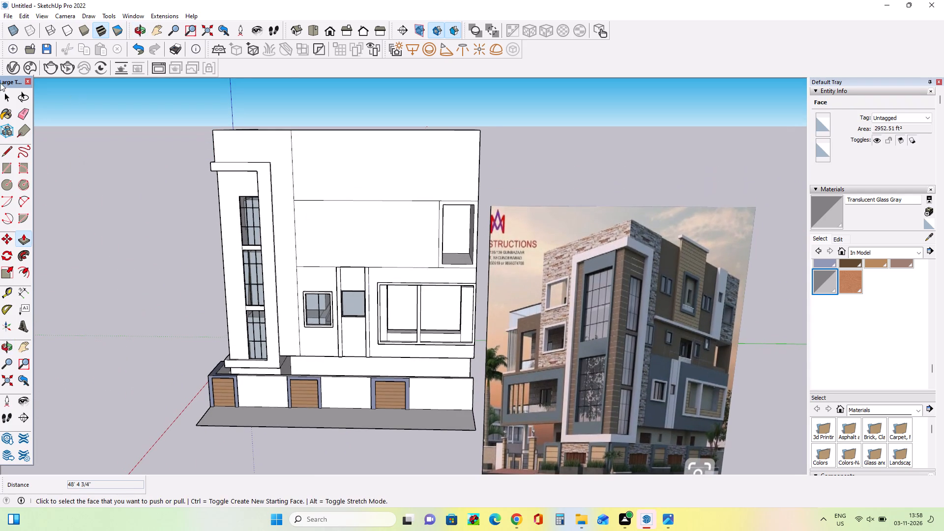
Draw a window rectangle about 23' tall and 14' 2" wide on the middle wall panel, above the small framed window.
click(3, 170)
middle_drag(262, 202, 248, 193)
scroll(332, 230, up, 1)
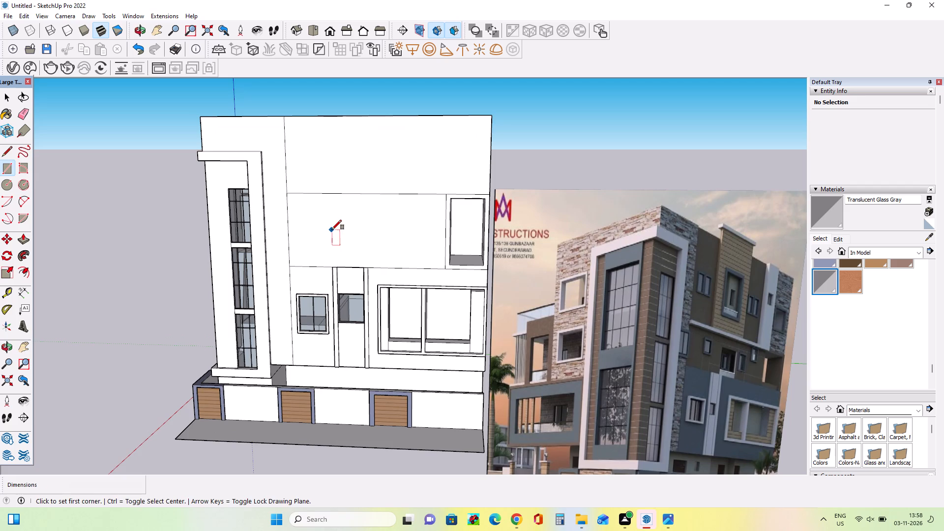
middle_drag(333, 230, 330, 221)
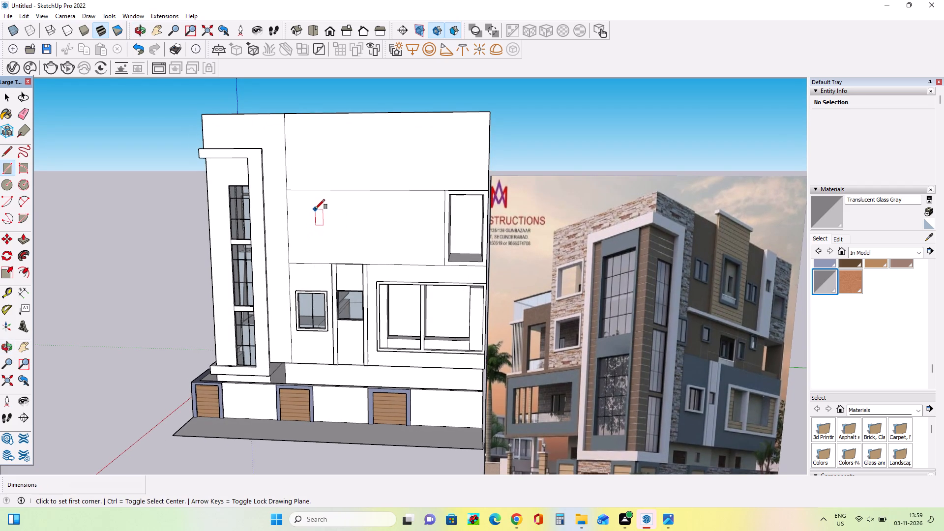
click(312, 207)
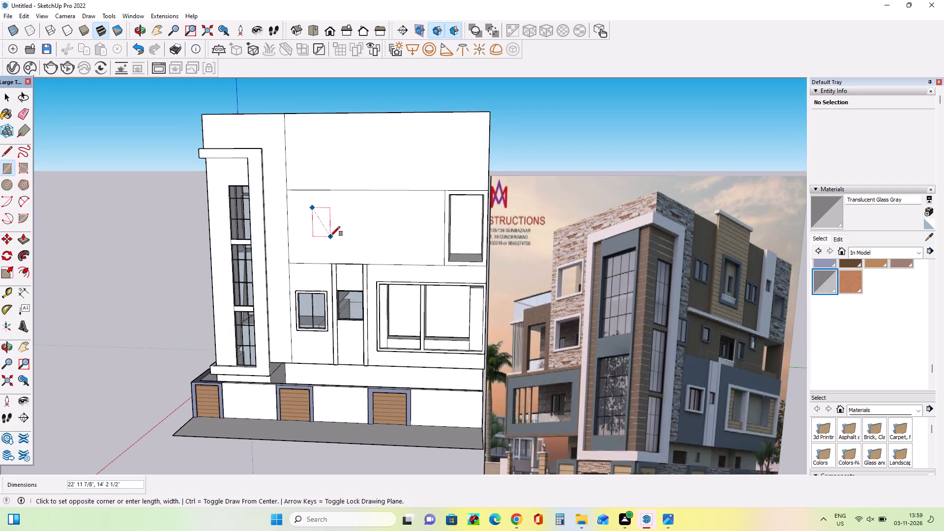
click(330, 236)
Check the reference's side windows and draw a larger rectangle about 32' 5" tall and 24' 2" wide beside the first window rectangle.
middle_drag(287, 241, 294, 243)
middle_drag(351, 243, 355, 243)
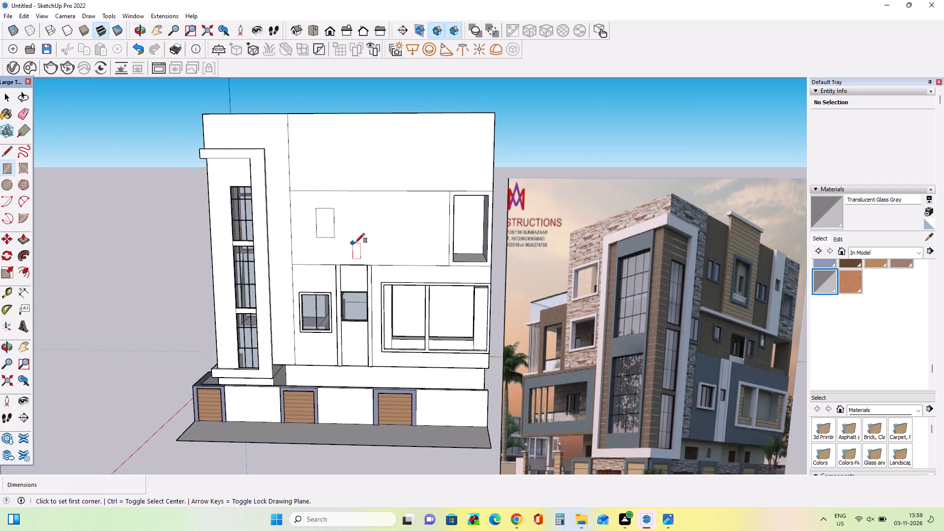
scroll(750, 370, up, 4)
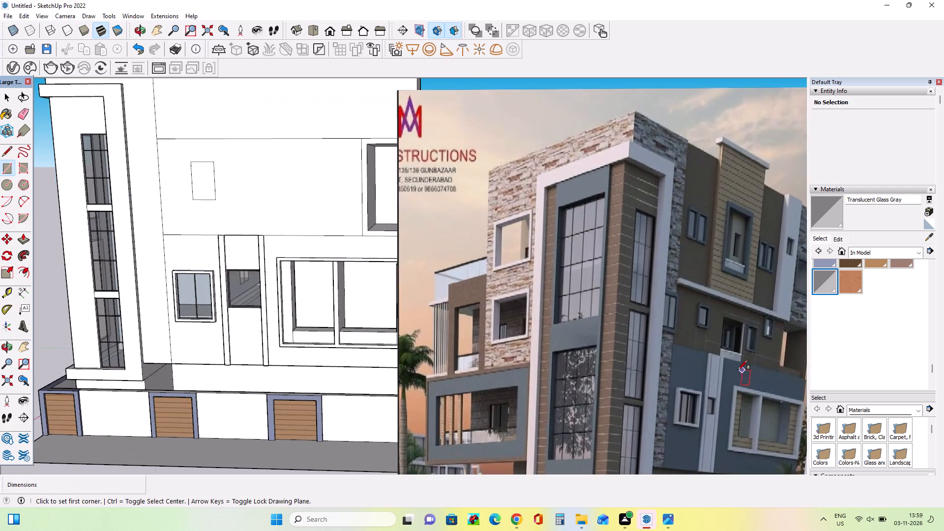
scroll(738, 370, up, 11)
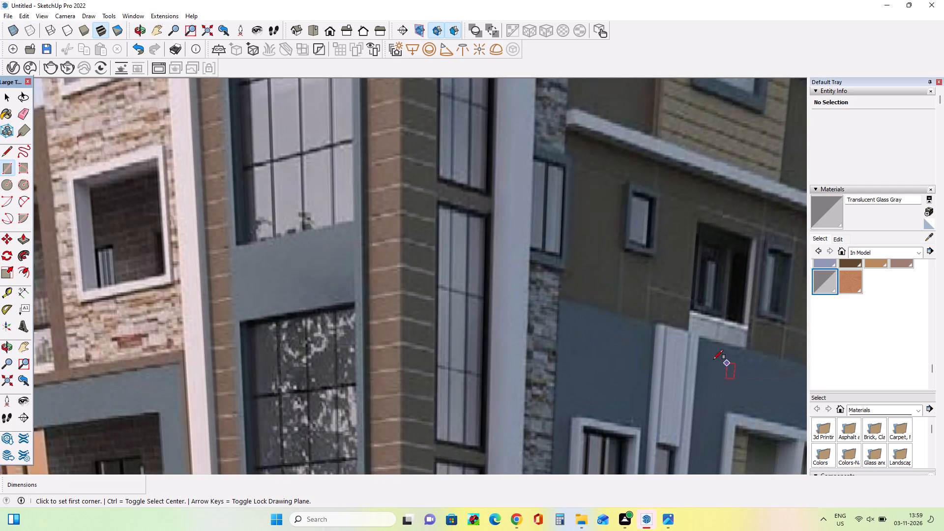
scroll(646, 350, down, 2)
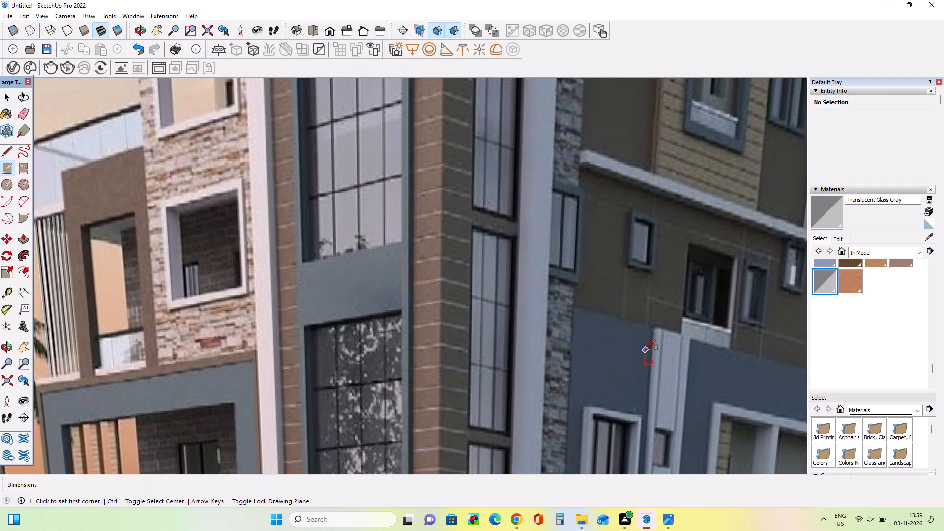
scroll(722, 353, down, 5)
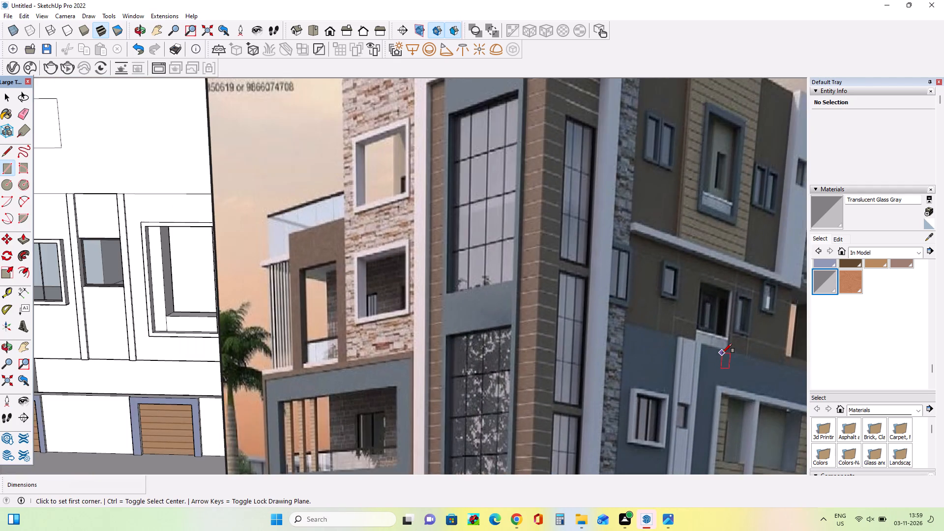
scroll(722, 353, down, 8)
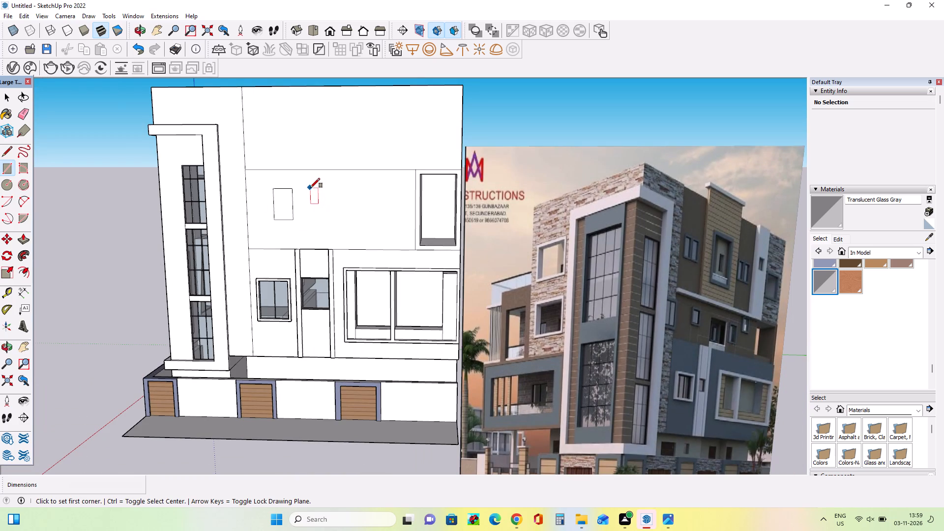
click(310, 188)
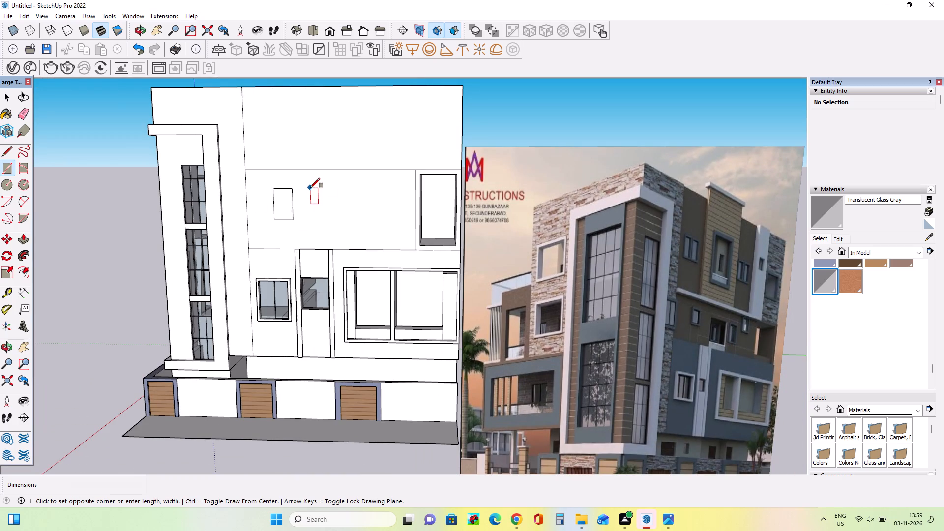
click(344, 232)
middle_drag(322, 250, 347, 268)
scroll(323, 260, up, 3)
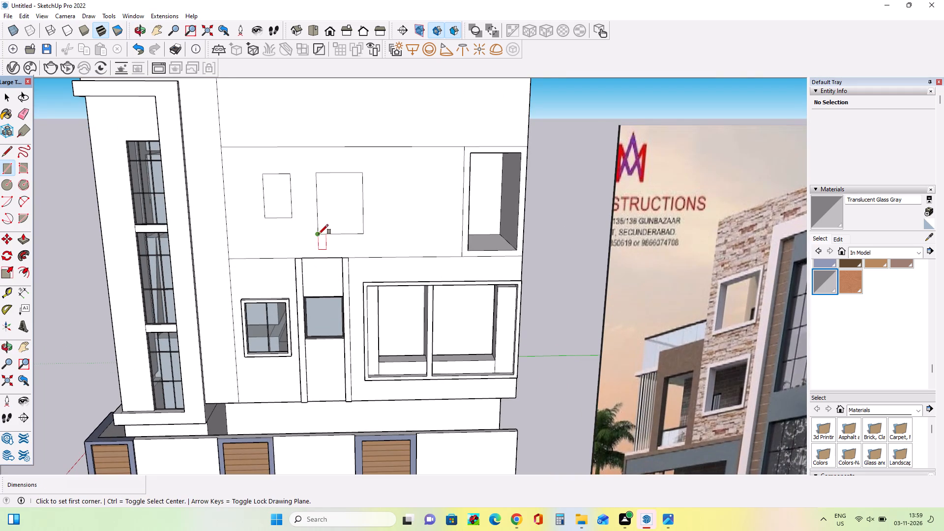
click(330, 236)
key(Escape)
Pull the wall panel surrounding the two window rectangles outward about 11 1/16".
click(26, 243)
click(243, 244)
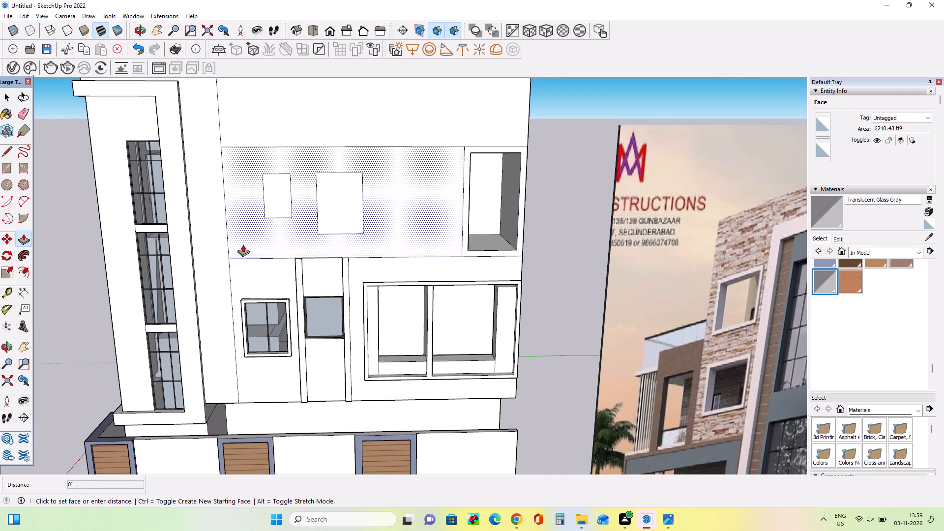
middle_drag(371, 247, 381, 263)
scroll(321, 260, up, 4)
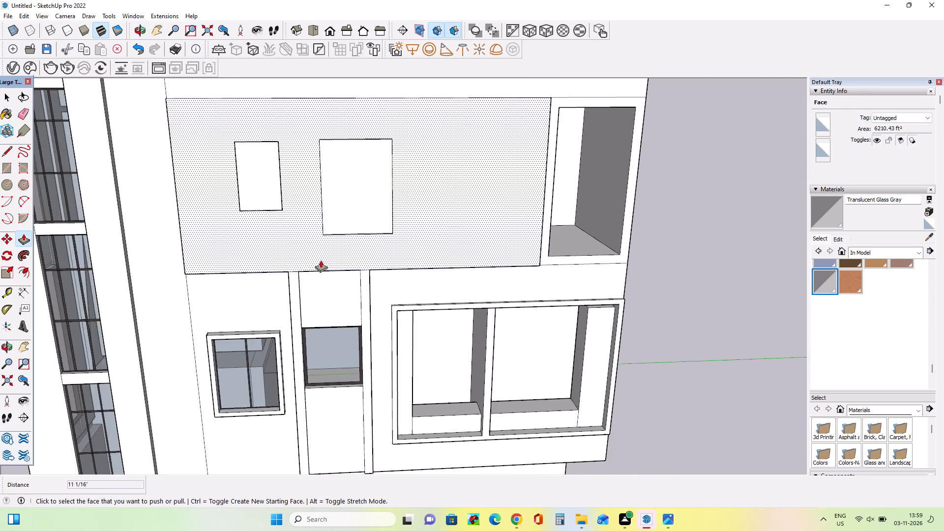
Push the larger window rectangle into the wall to form a recessed opening.
middle_drag(324, 261, 462, 248)
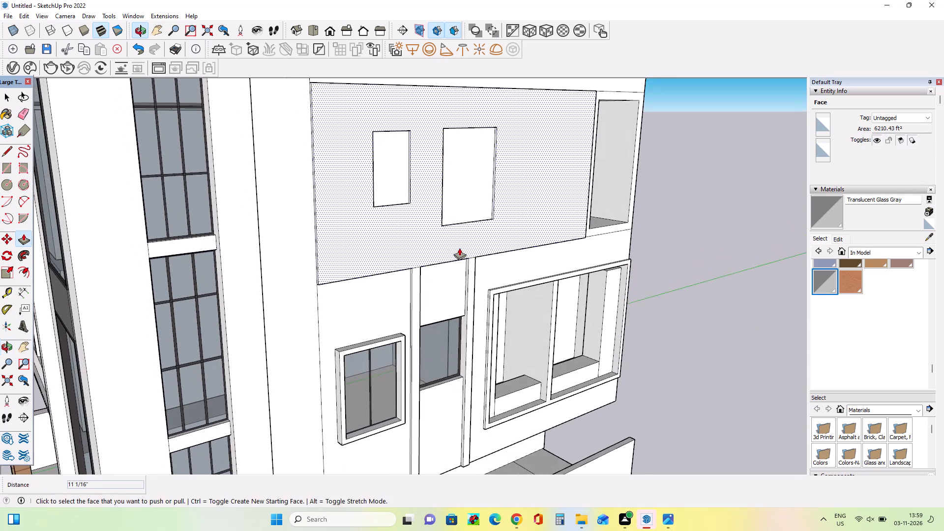
scroll(458, 248, up, 1)
middle_drag(458, 248, 308, 238)
scroll(329, 238, down, 3)
middle_drag(409, 234, 352, 263)
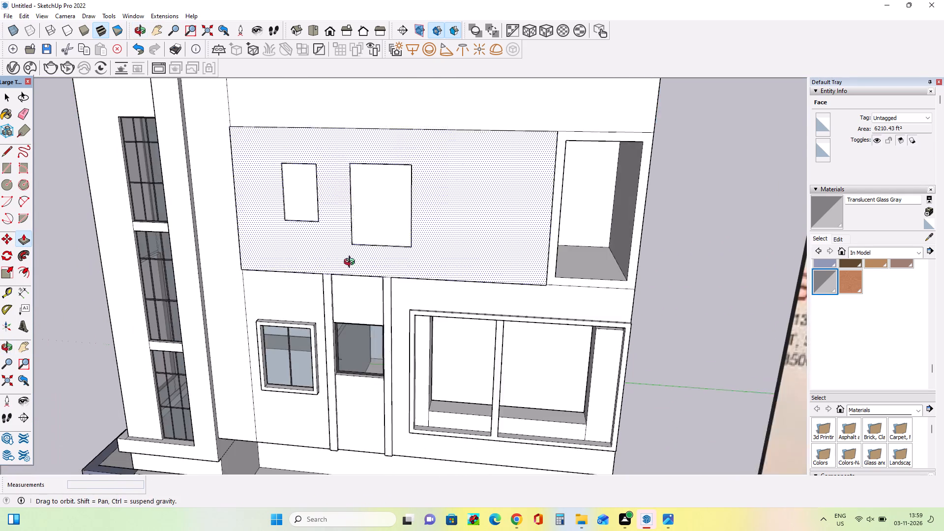
middle_drag(352, 263, 344, 269)
drag(380, 236, 379, 229)
Draw a rectangle the width of the larger window opening from its bottom edge down to the panel's lower edge.
middle_drag(327, 258, 352, 263)
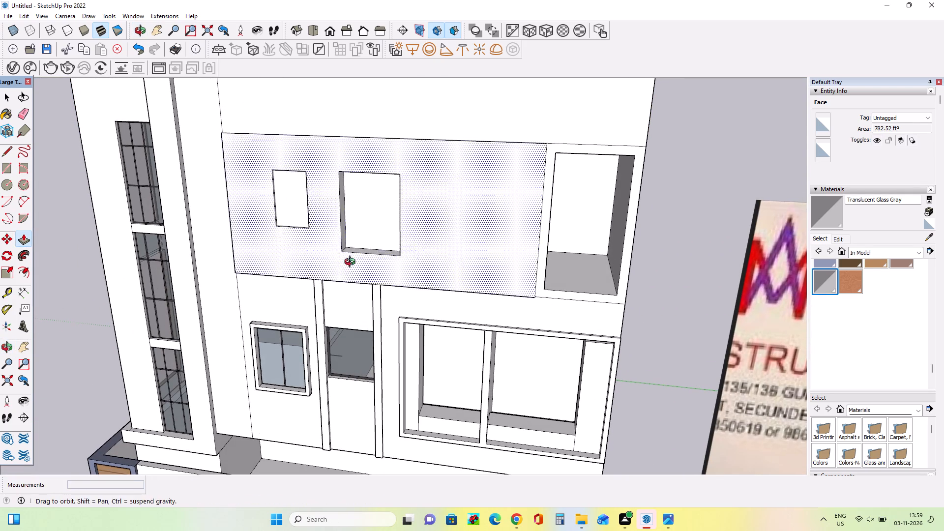
middle_drag(352, 263, 398, 244)
click(1, 171)
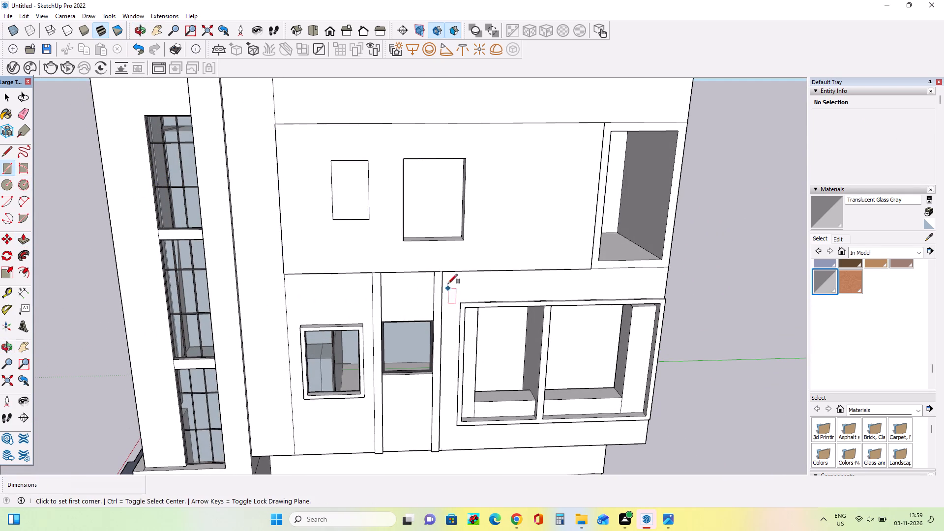
click(402, 238)
click(464, 240)
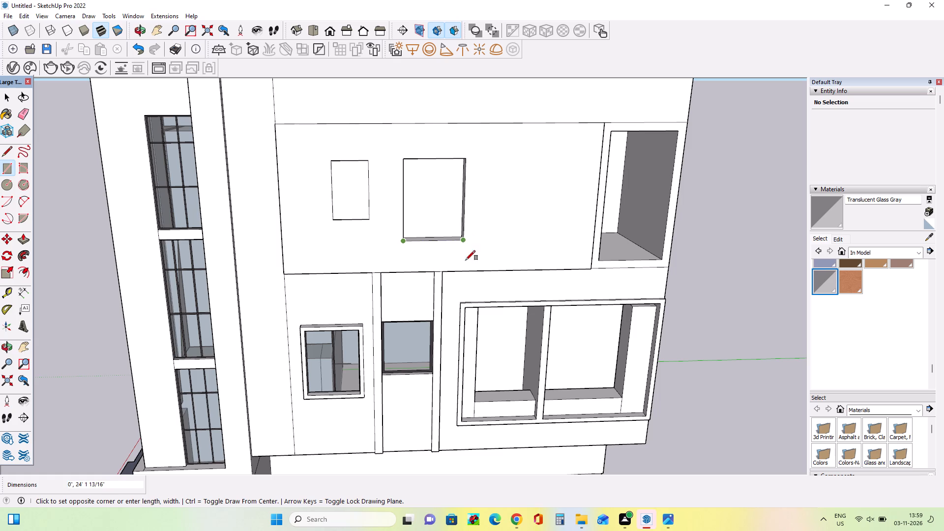
click(467, 273)
Push the larger window's face about 12' 7 1/2" into the wall.
middle_drag(404, 310, 421, 310)
scroll(298, 266, down, 4)
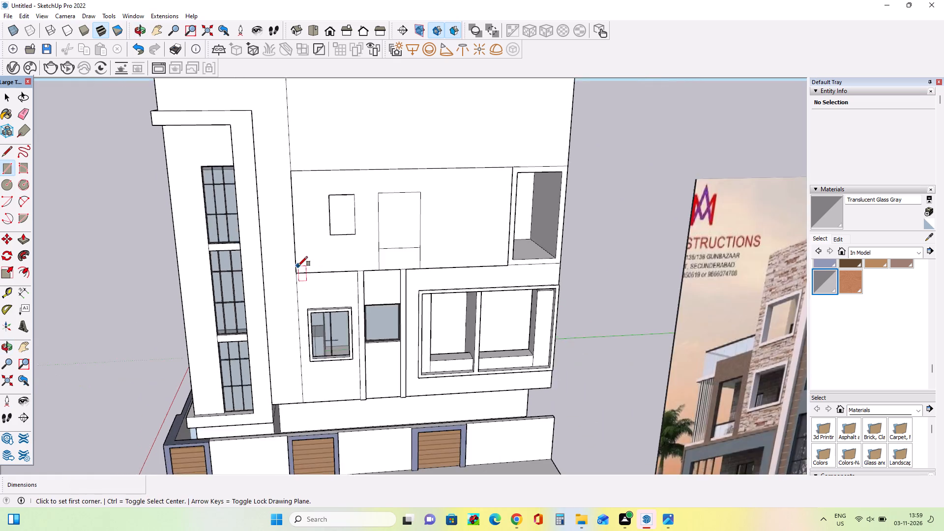
scroll(298, 266, down, 4)
middle_drag(425, 275, 408, 282)
click(20, 240)
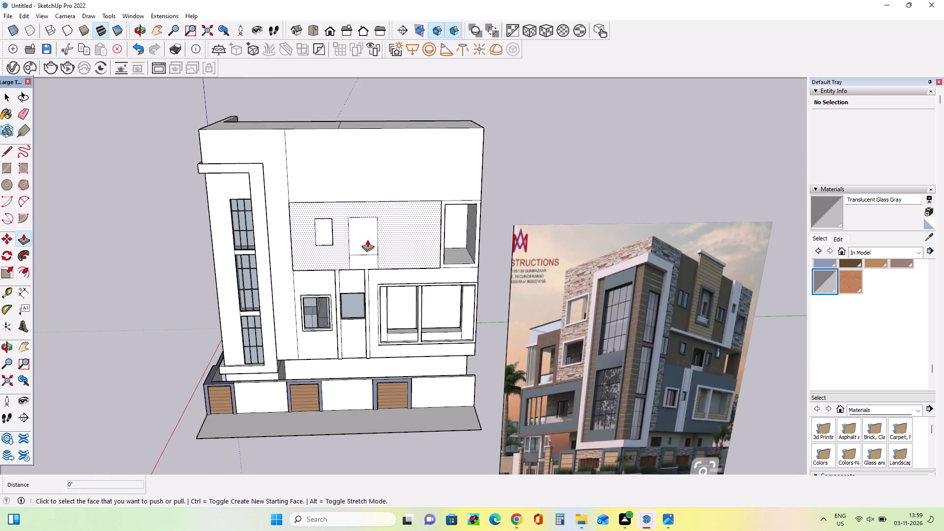
click(367, 239)
Draw a third window rectangle about 21' tall and 11' 5" wide between the recessed window and the deep opening.
middle_drag(270, 274, 271, 268)
scroll(259, 261, down, 4)
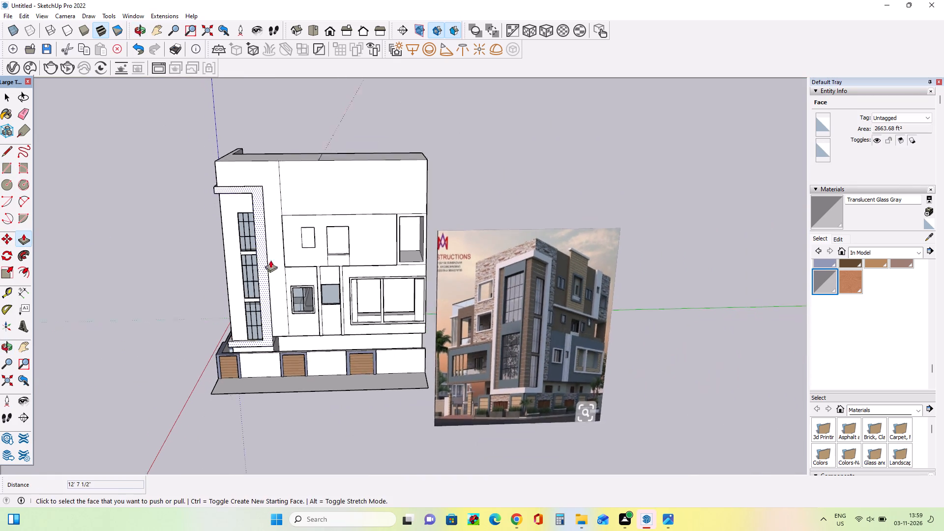
middle_drag(368, 247, 318, 244)
scroll(330, 233, up, 4)
middle_click(352, 240)
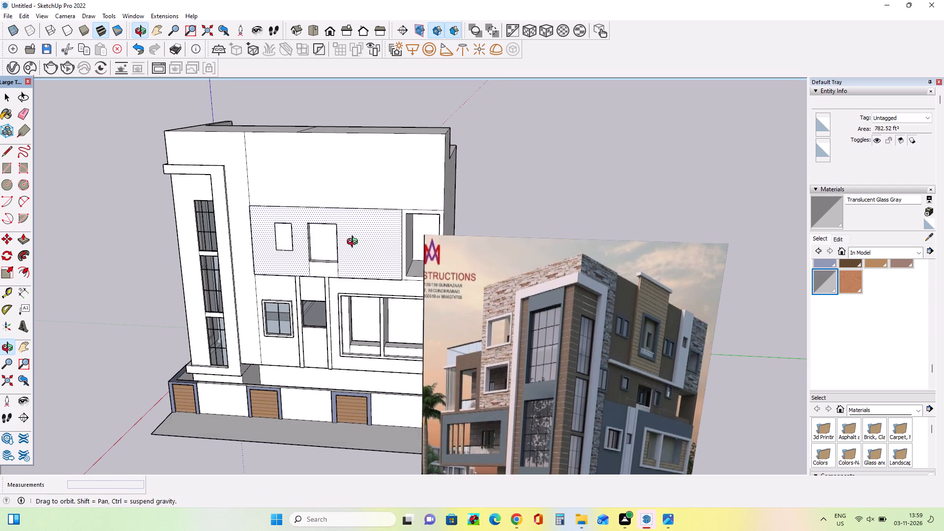
click(2, 165)
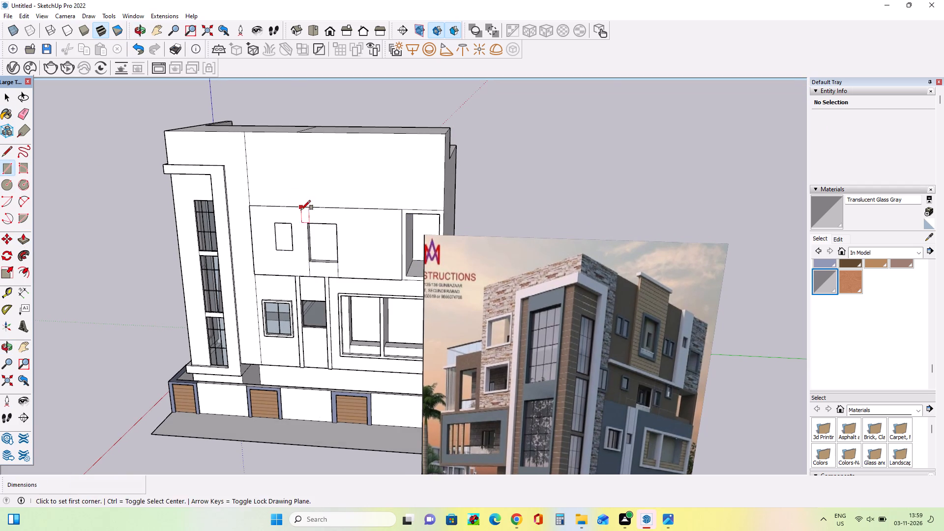
middle_drag(301, 210, 301, 197)
scroll(339, 227, up, 2)
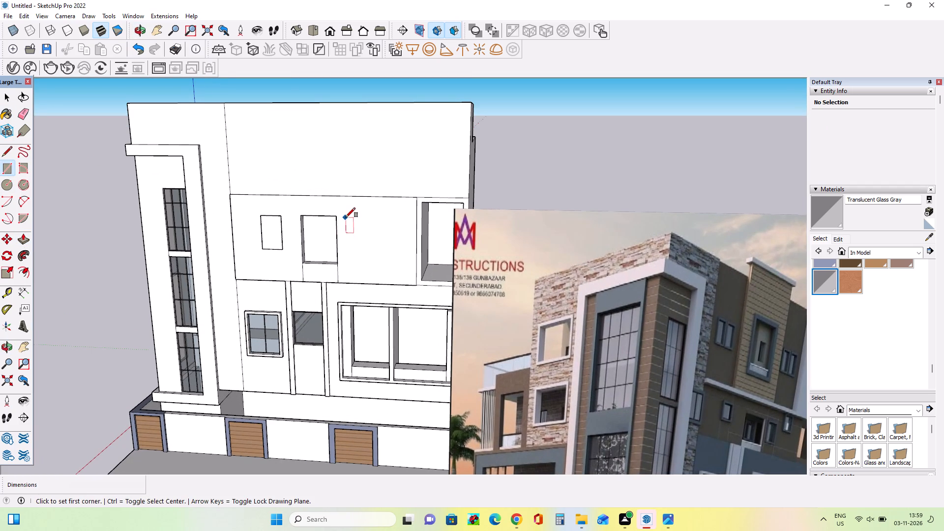
click(346, 217)
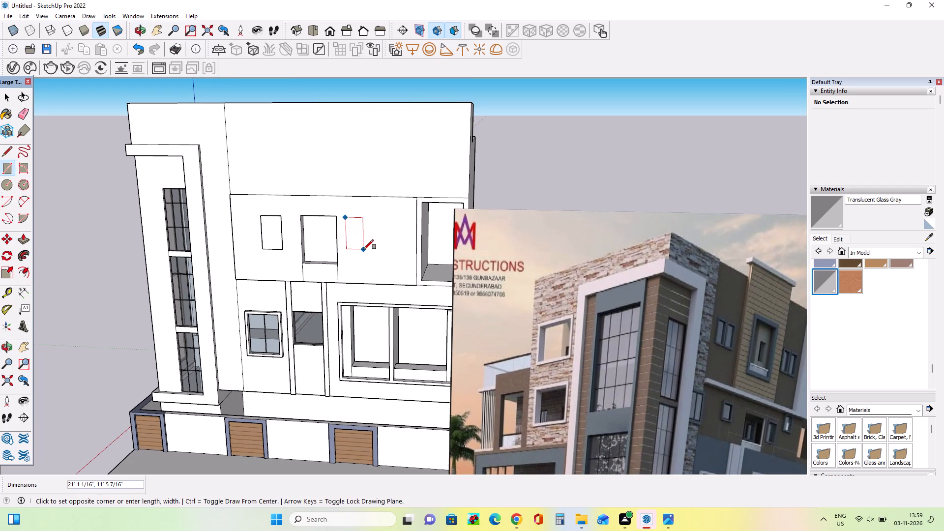
click(366, 249)
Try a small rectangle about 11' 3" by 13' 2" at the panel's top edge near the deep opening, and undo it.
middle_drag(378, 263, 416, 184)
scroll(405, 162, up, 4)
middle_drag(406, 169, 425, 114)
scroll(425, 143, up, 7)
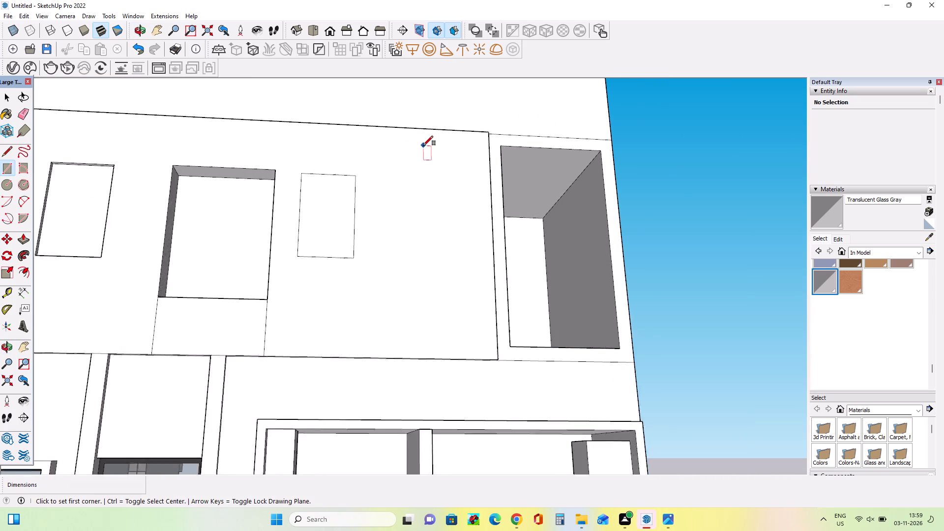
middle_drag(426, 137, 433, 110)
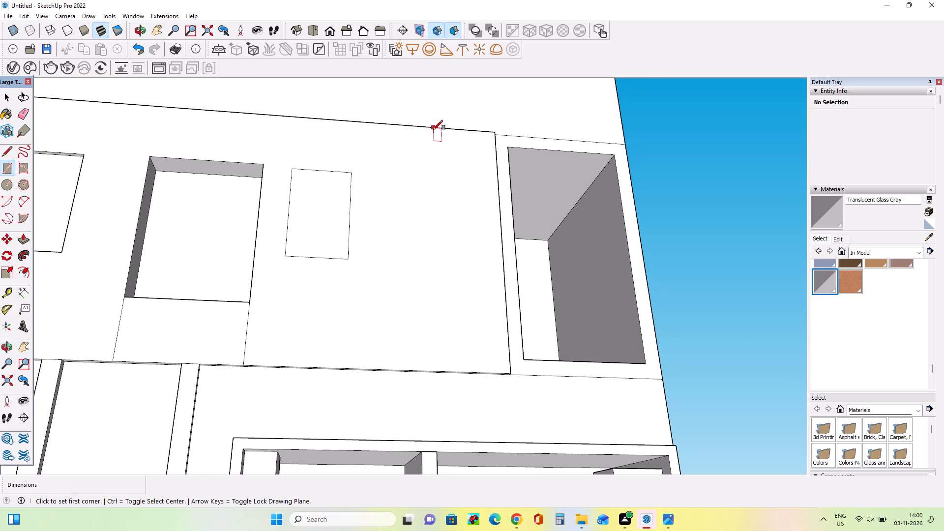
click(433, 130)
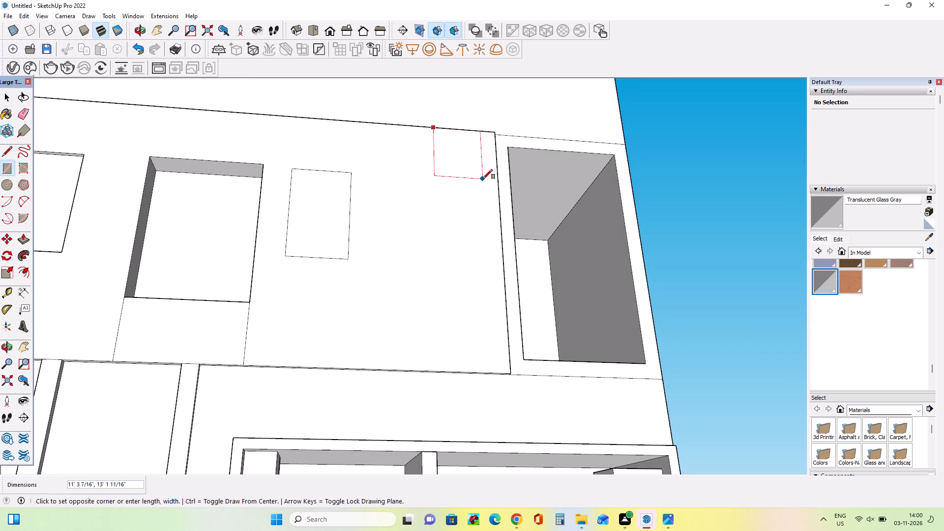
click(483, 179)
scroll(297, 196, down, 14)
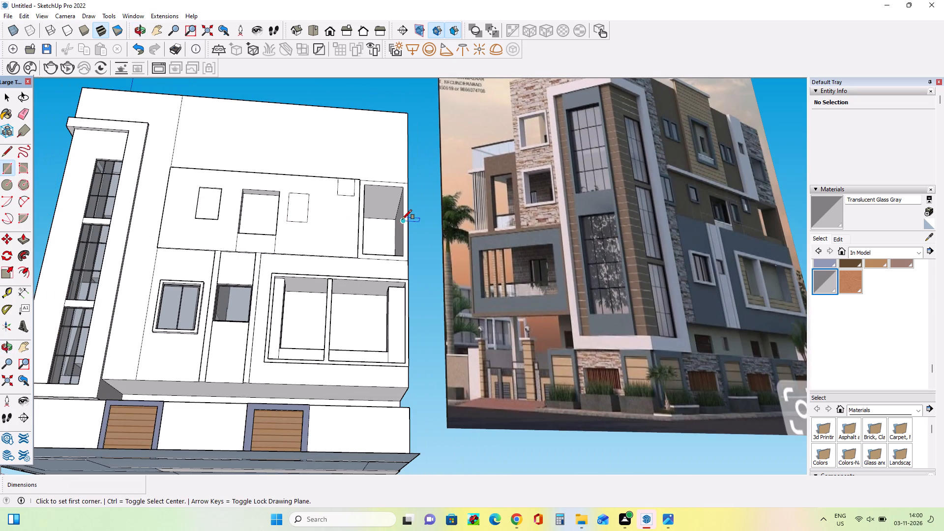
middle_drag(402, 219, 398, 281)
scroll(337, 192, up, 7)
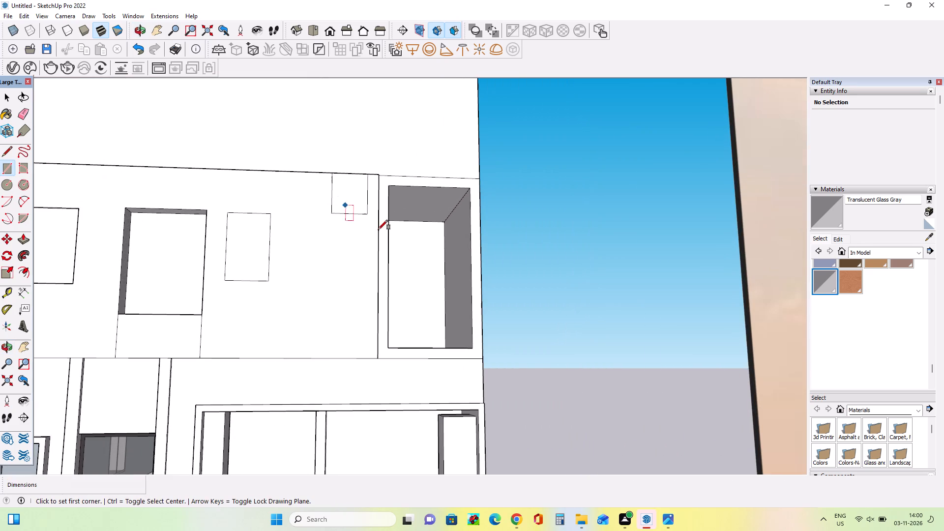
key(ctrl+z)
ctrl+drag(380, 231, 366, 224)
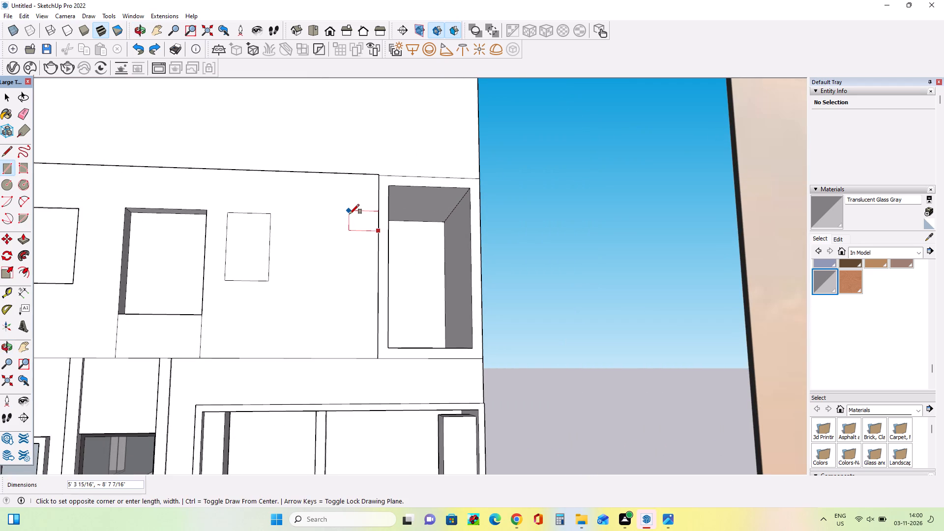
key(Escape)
Draw a small rectangle about 12' 1" by 15' 8" down from the panel's top edge, between the third window and the deep opening.
middle_drag(304, 188, 372, 124)
scroll(396, 118, up, 3)
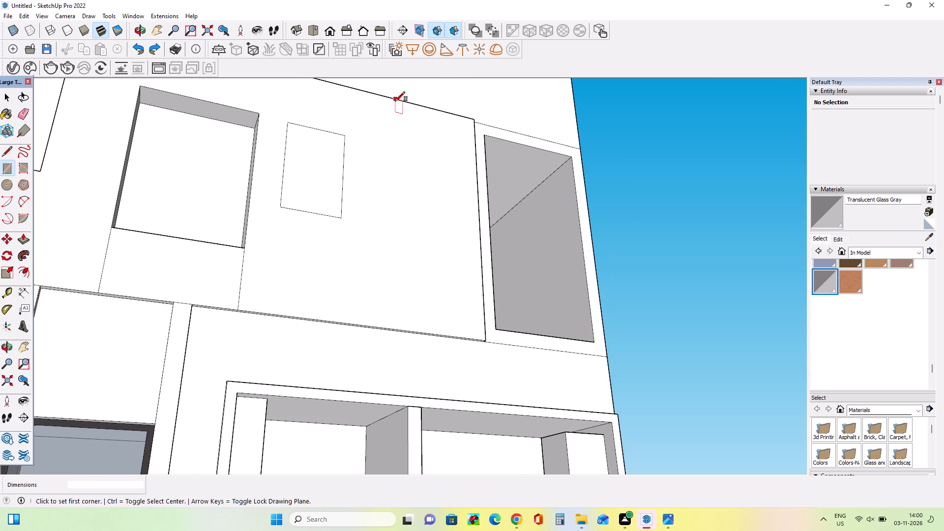
click(396, 101)
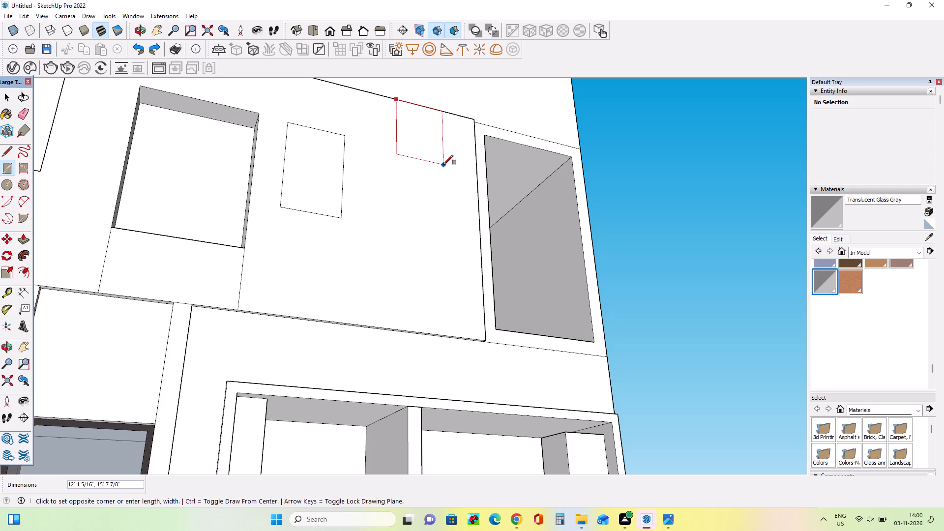
click(443, 165)
scroll(357, 164, down, 18)
middle_drag(502, 198, 480, 245)
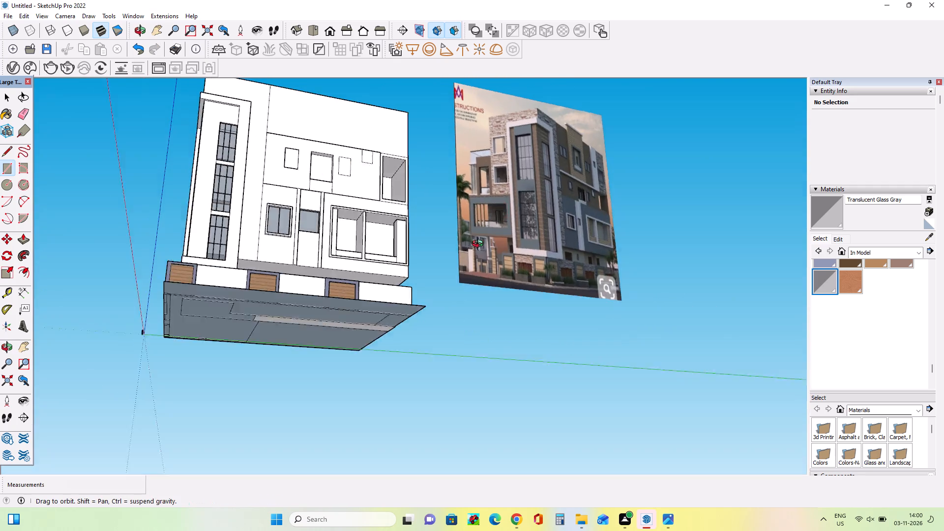
Examine the side facade's upper-floor windows against the reference image.
middle_drag(480, 245, 400, 338)
scroll(479, 280, up, 3)
middle_drag(505, 279, 496, 302)
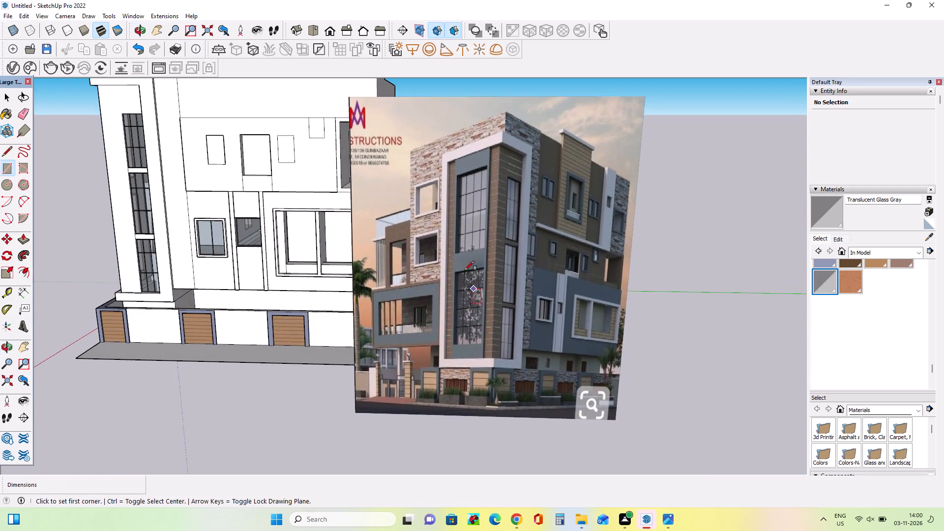
scroll(543, 208, up, 3)
middle_drag(556, 227, 560, 235)
scroll(552, 224, down, 4)
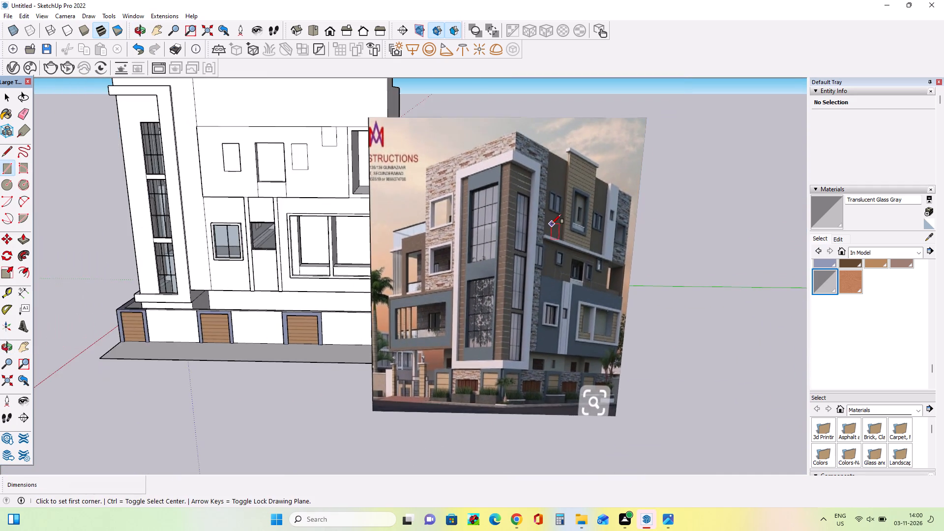
scroll(552, 223, down, 3)
middle_drag(535, 211, 539, 200)
middle_drag(464, 200, 471, 203)
scroll(399, 160, up, 3)
scroll(404, 203, down, 7)
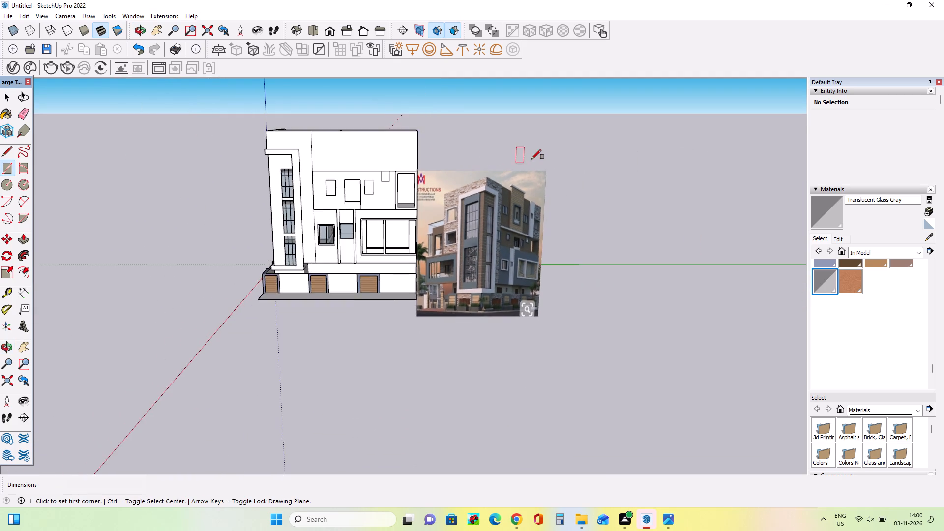
scroll(532, 159, up, 6)
middle_drag(560, 223, 558, 208)
scroll(551, 218, up, 4)
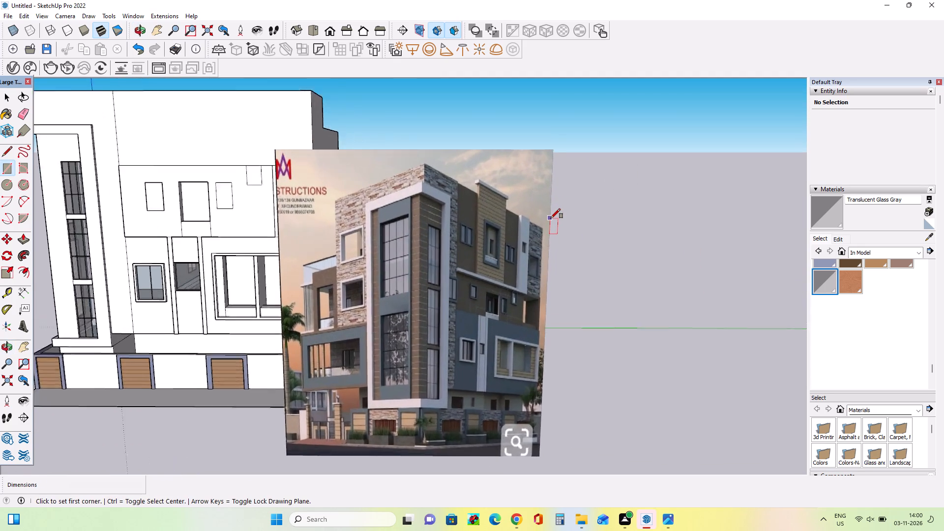
scroll(551, 218, up, 1)
scroll(551, 218, down, 3)
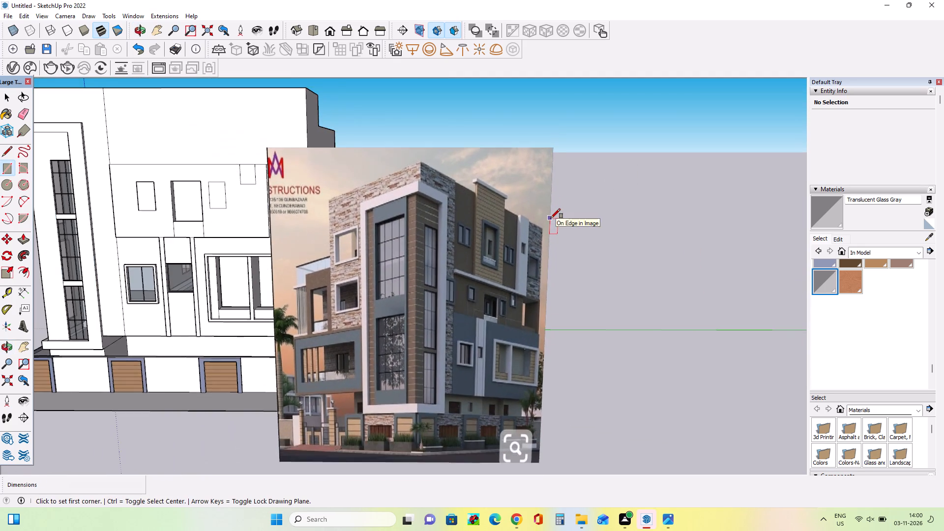
scroll(551, 218, down, 5)
middle_drag(556, 221, 560, 234)
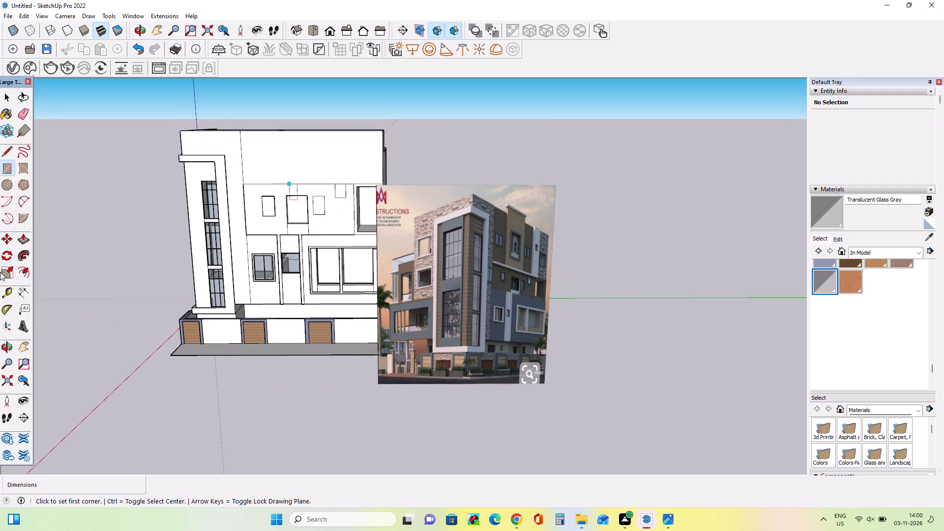
Offset the third window's outline inward to form a thin frame border.
click(25, 271)
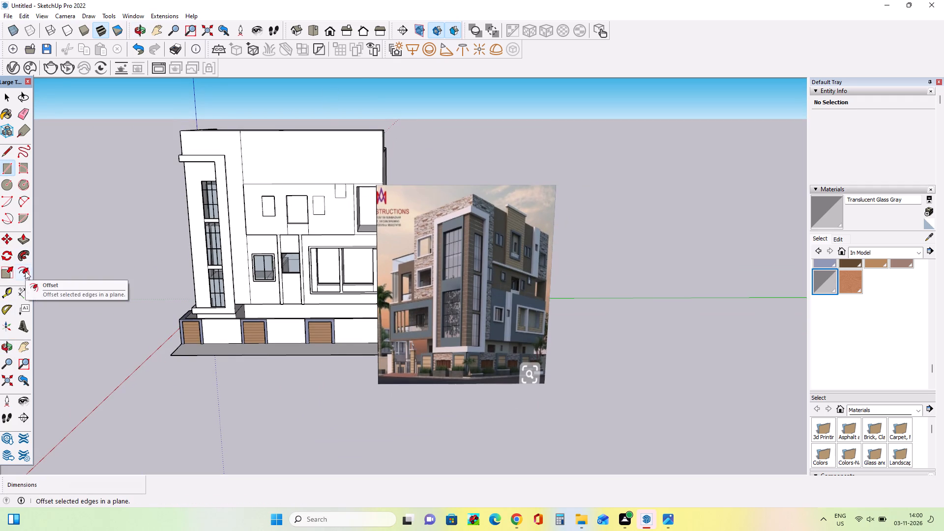
scroll(322, 196, up, 8)
drag(320, 208, 324, 208)
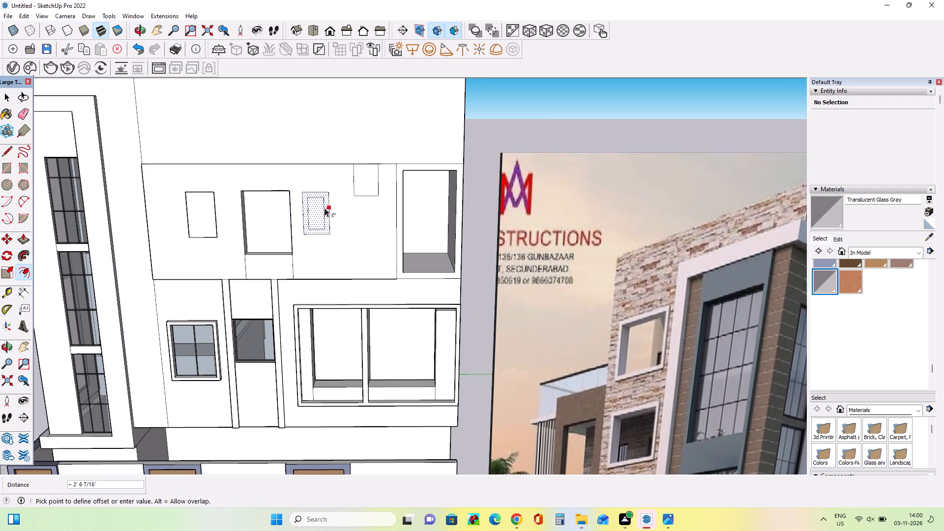
drag(324, 208, 328, 208)
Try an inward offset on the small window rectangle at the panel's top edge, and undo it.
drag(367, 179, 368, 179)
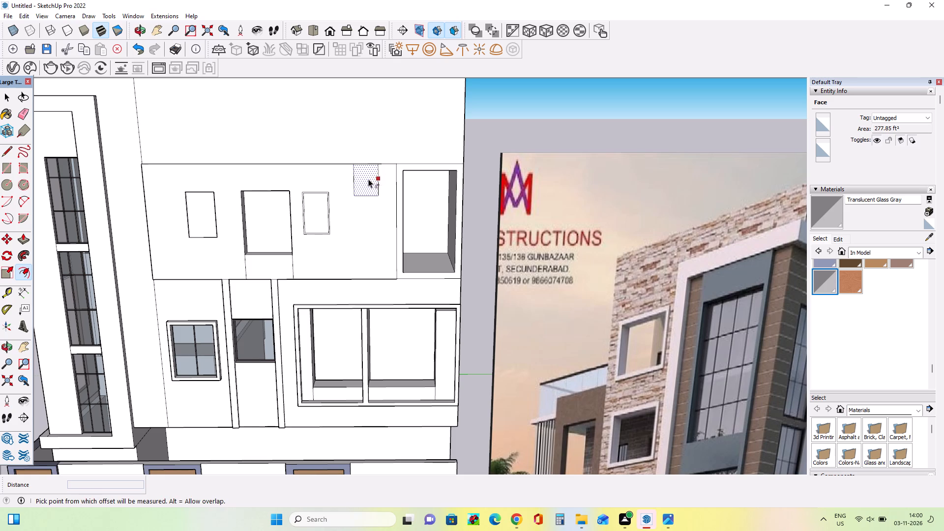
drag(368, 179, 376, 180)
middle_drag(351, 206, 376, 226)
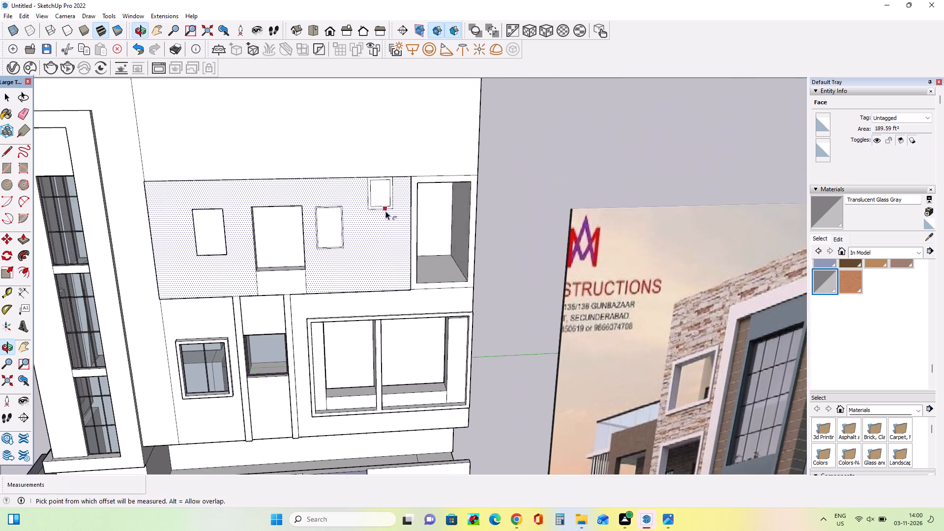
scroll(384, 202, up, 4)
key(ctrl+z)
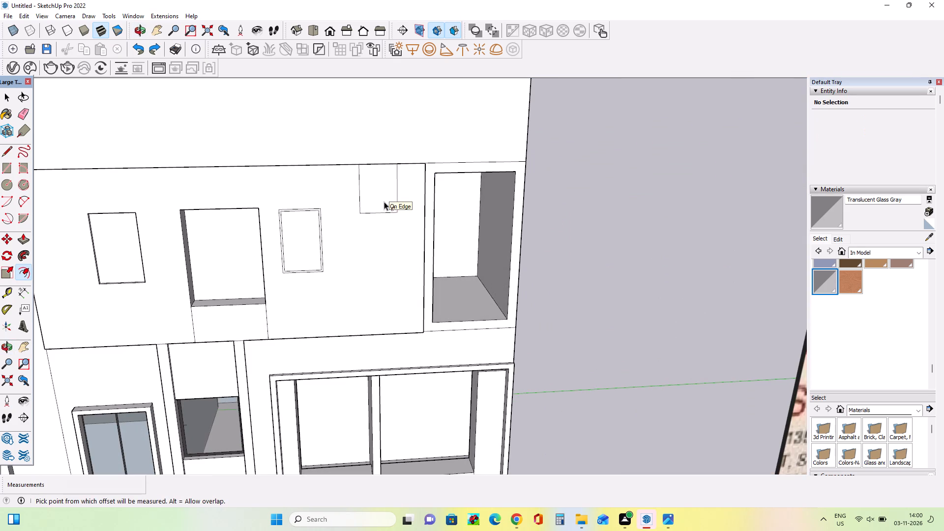
Offset the small top-edge window's outline inward to form a thin frame border.
drag(379, 189, 396, 195)
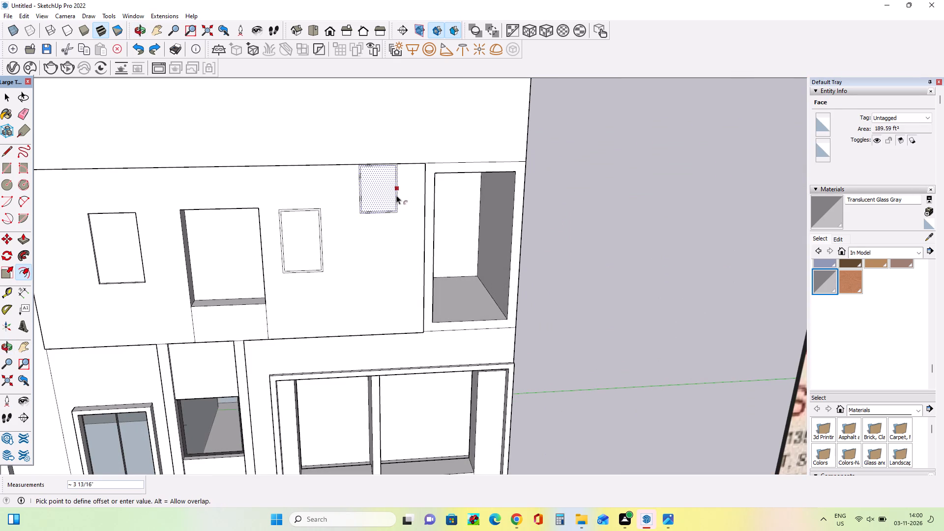
drag(396, 195, 395, 196)
Pull the third window's frame border about 11 1/4" out from the wall.
middle_drag(359, 225, 377, 241)
scroll(330, 312, up, 4)
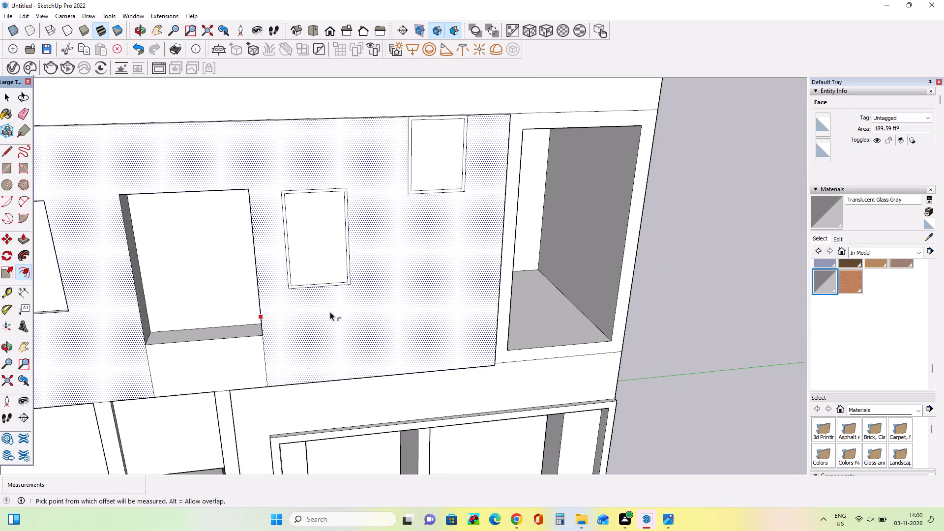
middle_drag(330, 312, 331, 297)
click(20, 241)
scroll(314, 306, up, 4)
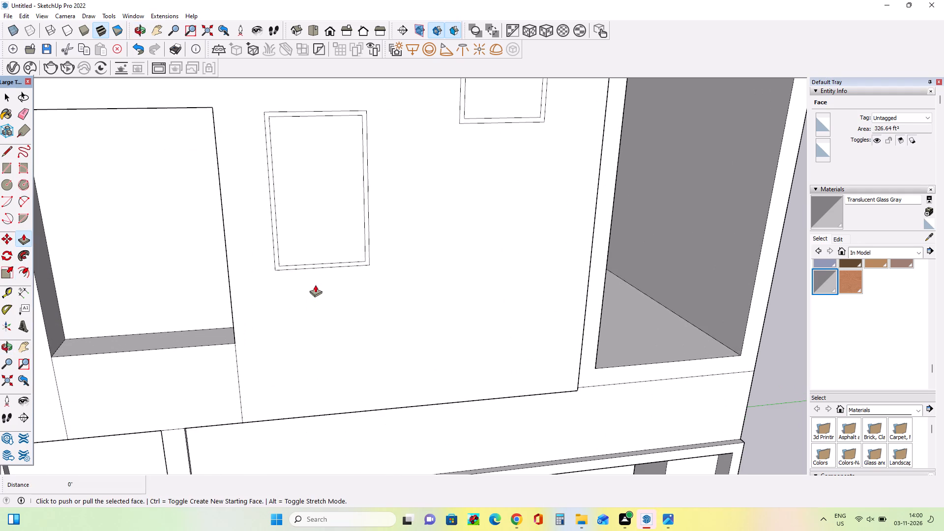
click(5, 97)
scroll(313, 278, up, 3)
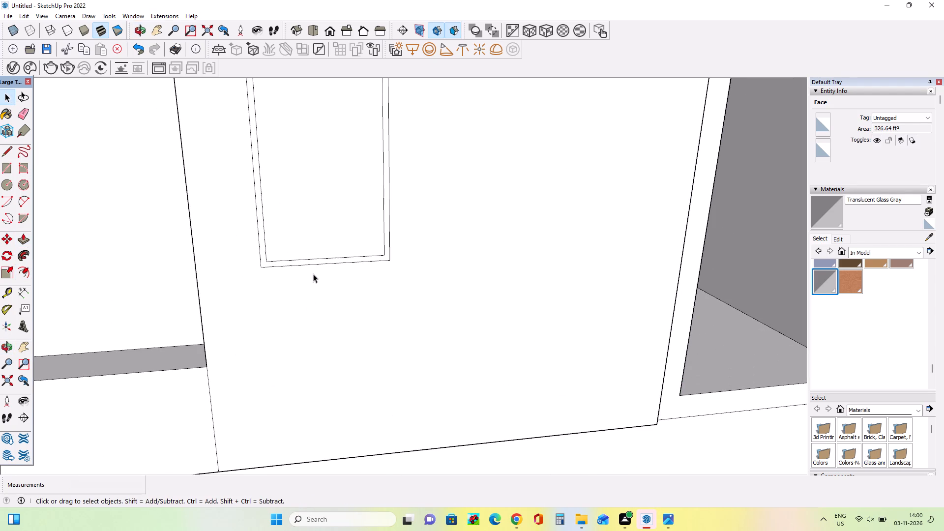
click(316, 261)
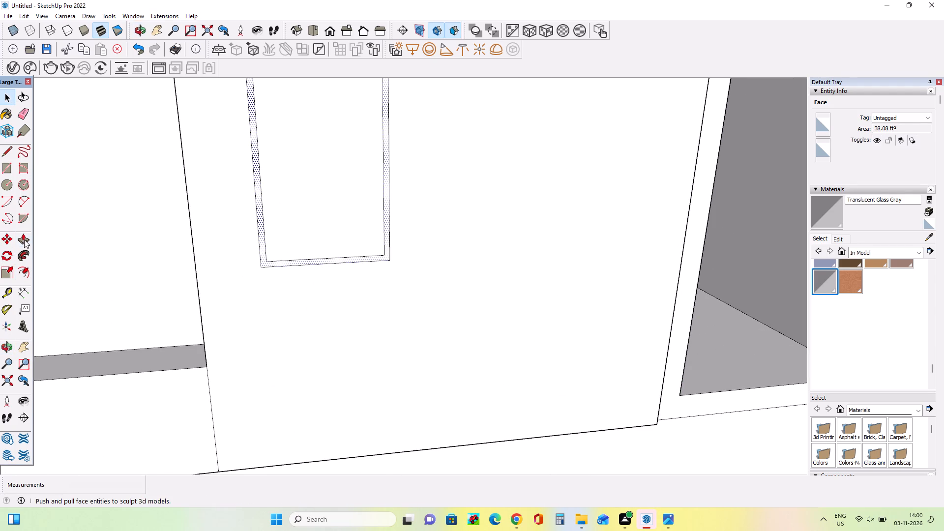
click(24, 239)
click(271, 264)
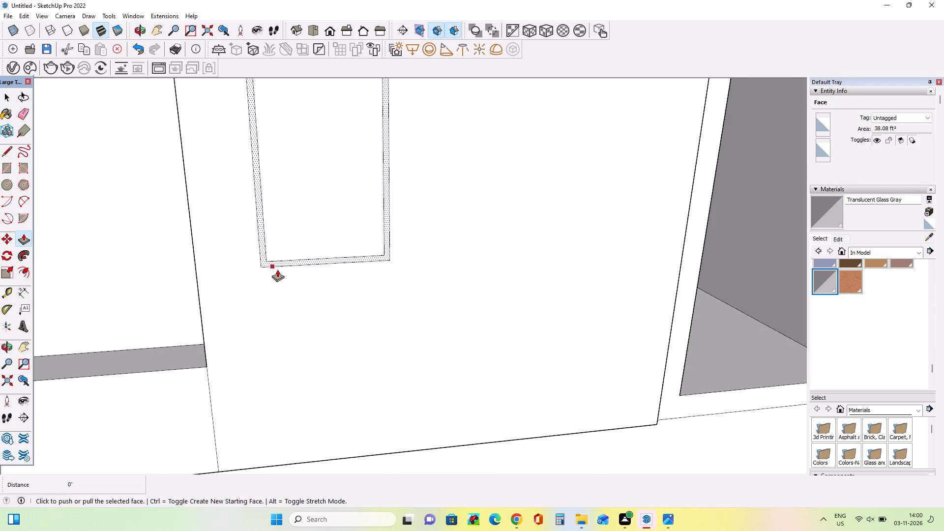
middle_drag(332, 275, 161, 328)
scroll(206, 250, up, 4)
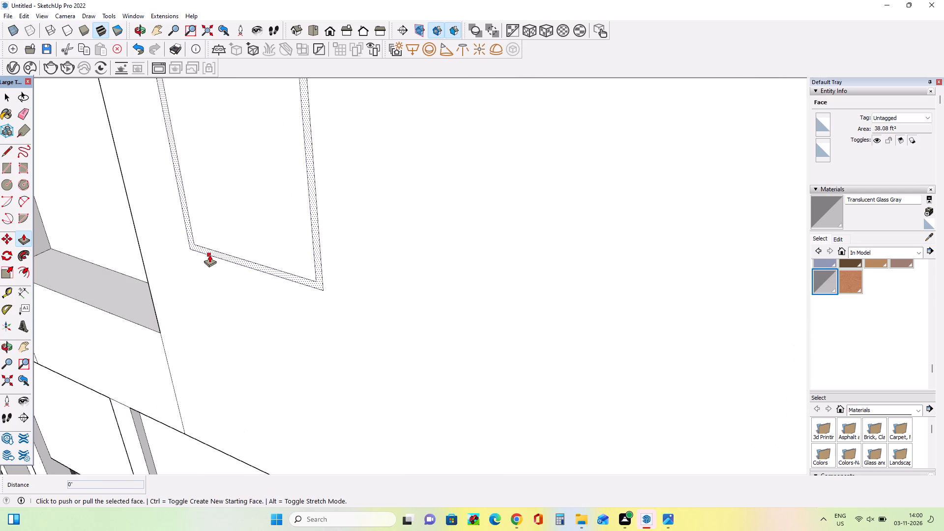
drag(209, 255, 199, 258)
middle_drag(186, 273, 272, 269)
Pull the small top-edge window's frame border 11 1/4" out from the wall.
scroll(272, 269, down, 12)
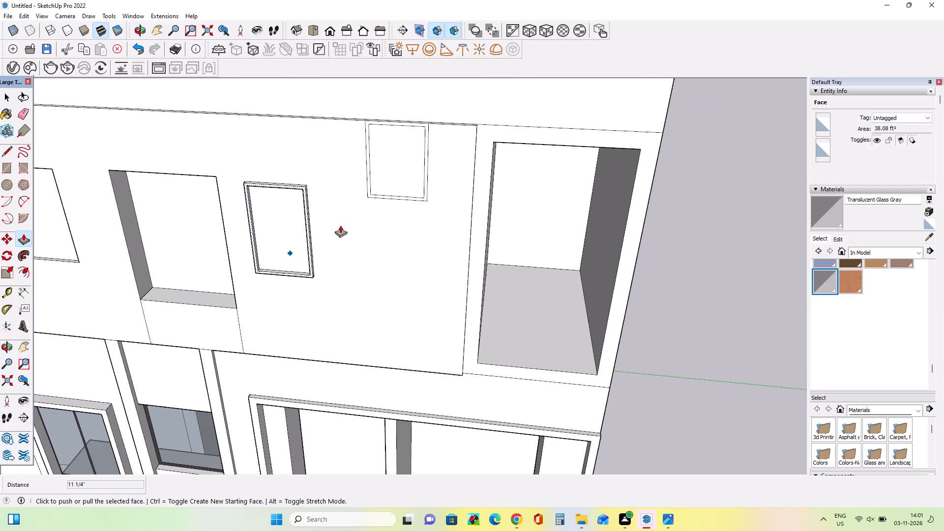
scroll(366, 198, up, 11)
click(6, 97)
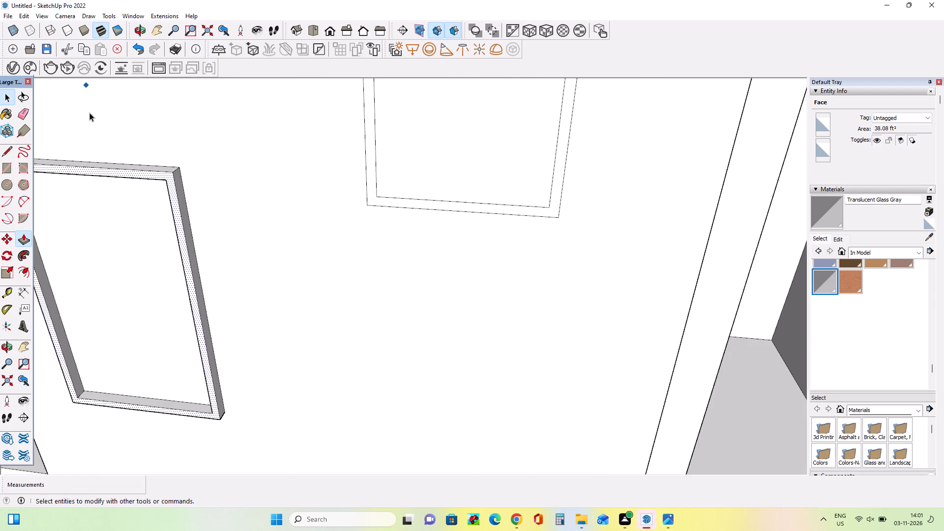
click(373, 195)
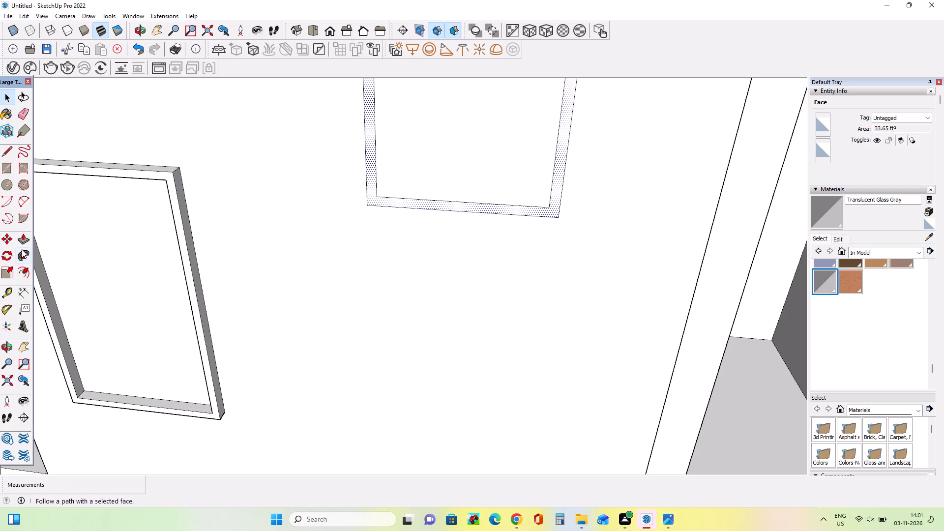
click(23, 246)
drag(378, 201, 201, 221)
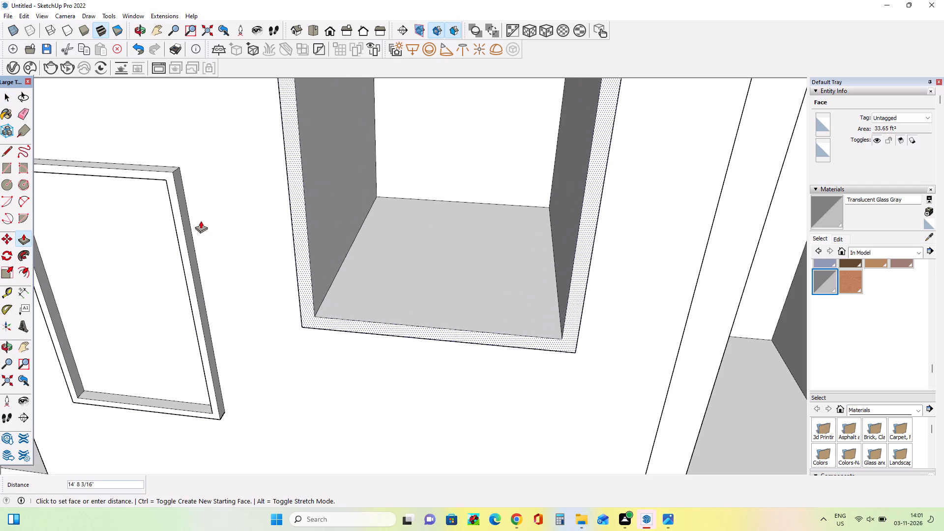
drag(201, 221, 175, 215)
Compare the framed windows on the upper-floor panel with those in the reference image.
middle_drag(201, 248, 236, 244)
scroll(236, 244, down, 12)
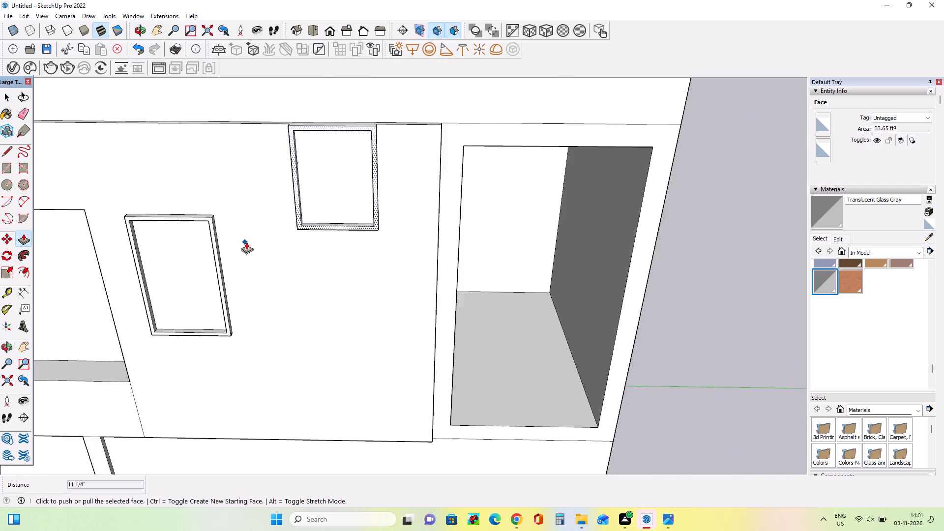
scroll(246, 242, down, 2)
scroll(427, 238, down, 19)
middle_drag(572, 337, 571, 323)
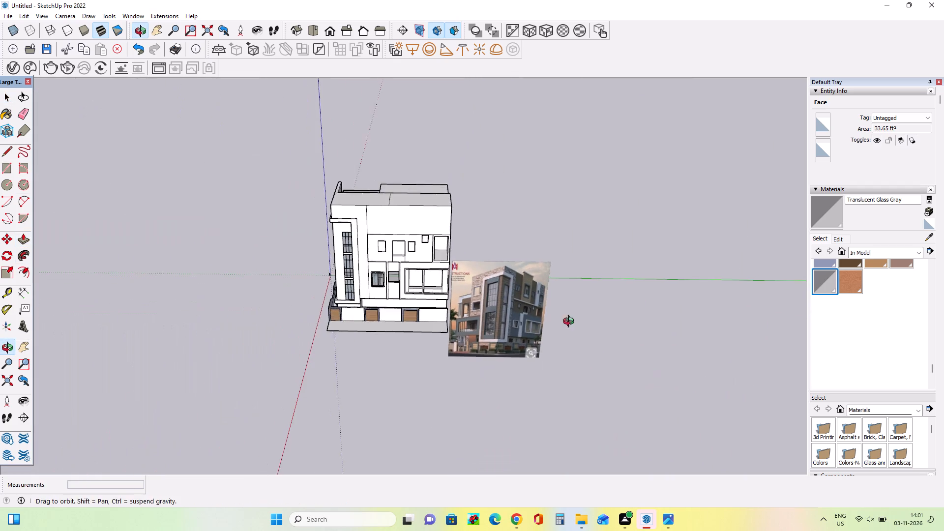
middle_drag(571, 323, 572, 255)
scroll(563, 247, up, 9)
middle_drag(563, 250, 558, 264)
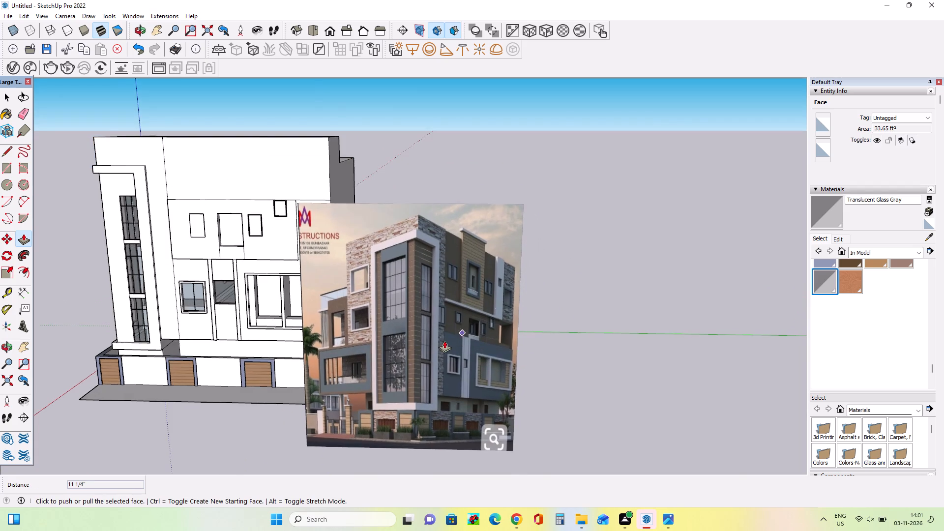
scroll(444, 341, up, 4)
middle_drag(508, 329, 512, 339)
scroll(557, 317, down, 3)
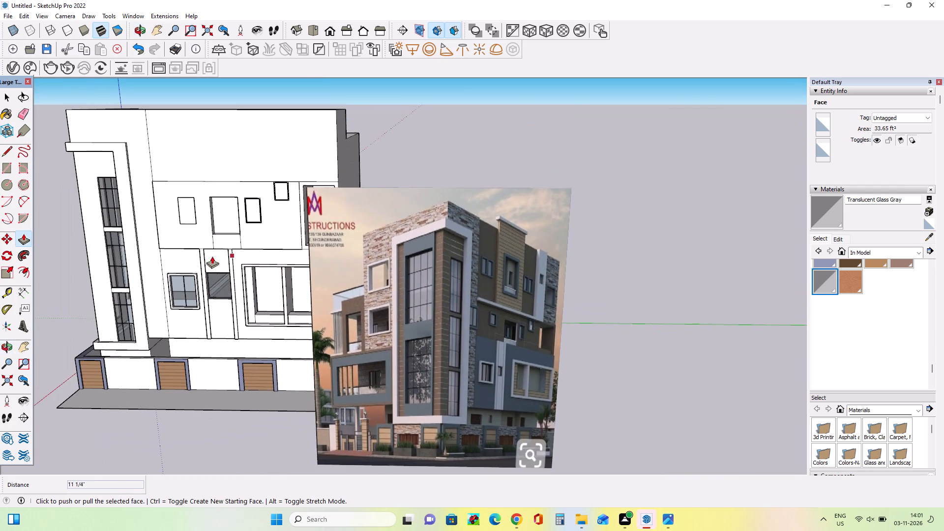
Paint the panes of the small top-edge window and the third window with Translucent Glass Gray.
middle_drag(211, 256, 263, 202)
scroll(280, 175, up, 4)
middle_drag(284, 183, 277, 206)
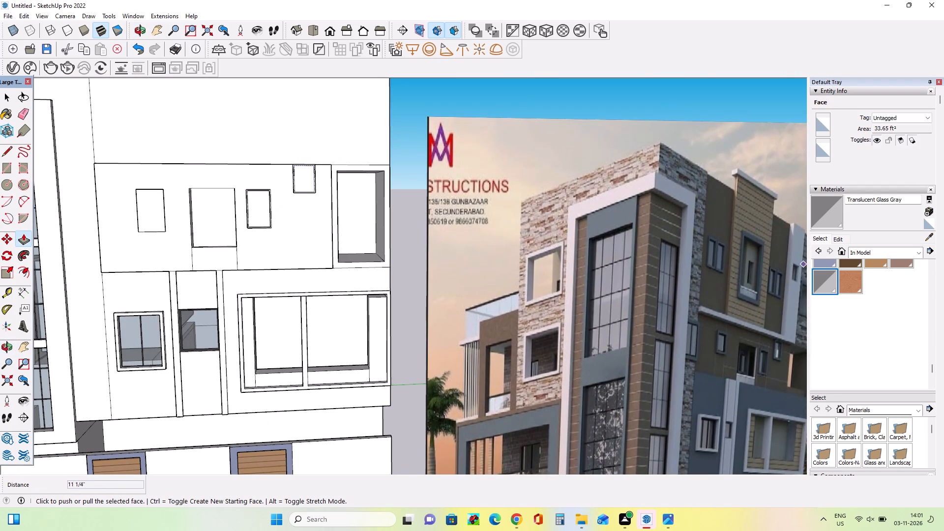
click(823, 279)
click(298, 180)
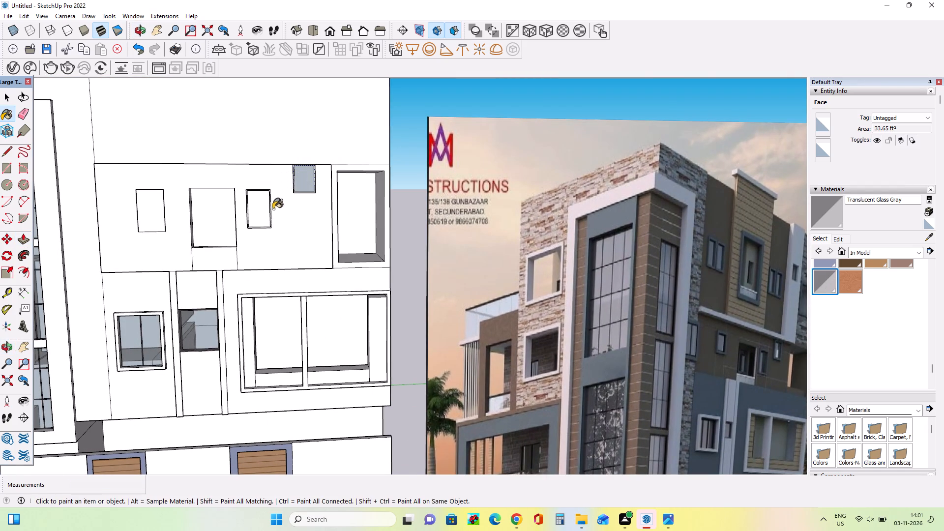
click(256, 211)
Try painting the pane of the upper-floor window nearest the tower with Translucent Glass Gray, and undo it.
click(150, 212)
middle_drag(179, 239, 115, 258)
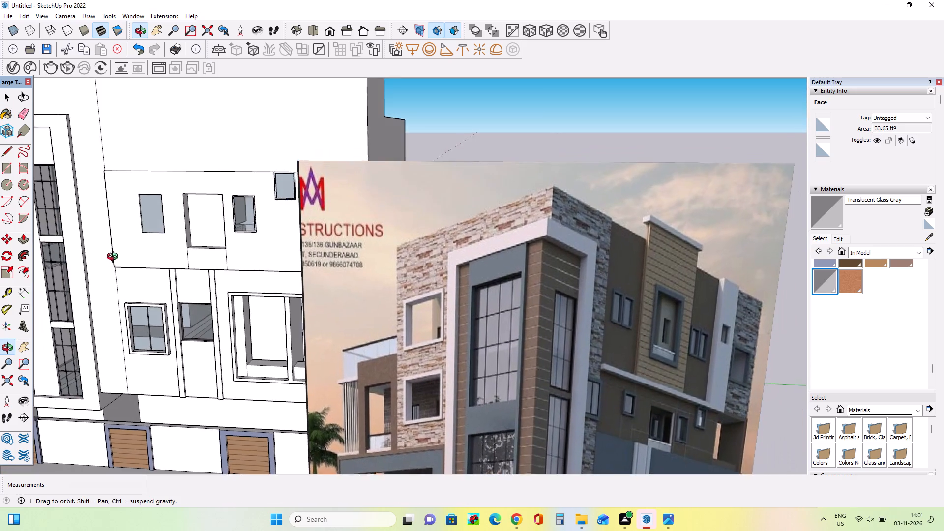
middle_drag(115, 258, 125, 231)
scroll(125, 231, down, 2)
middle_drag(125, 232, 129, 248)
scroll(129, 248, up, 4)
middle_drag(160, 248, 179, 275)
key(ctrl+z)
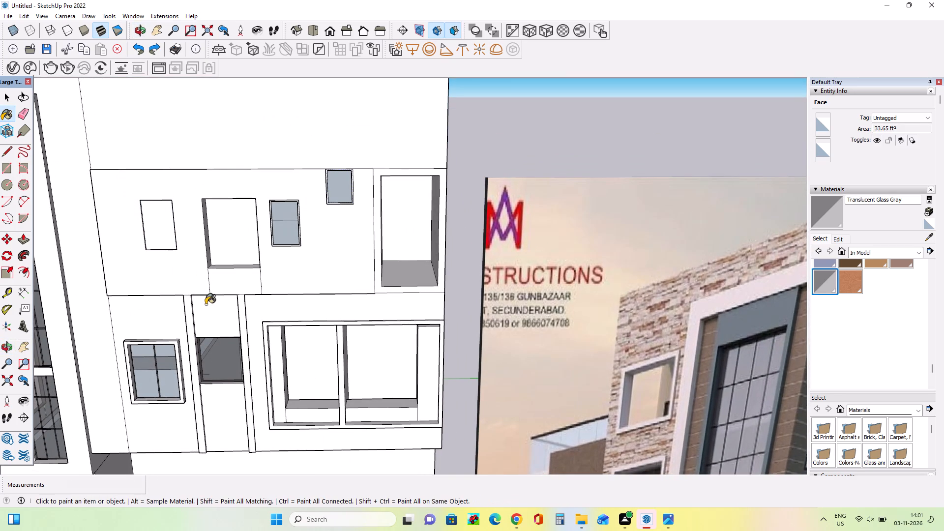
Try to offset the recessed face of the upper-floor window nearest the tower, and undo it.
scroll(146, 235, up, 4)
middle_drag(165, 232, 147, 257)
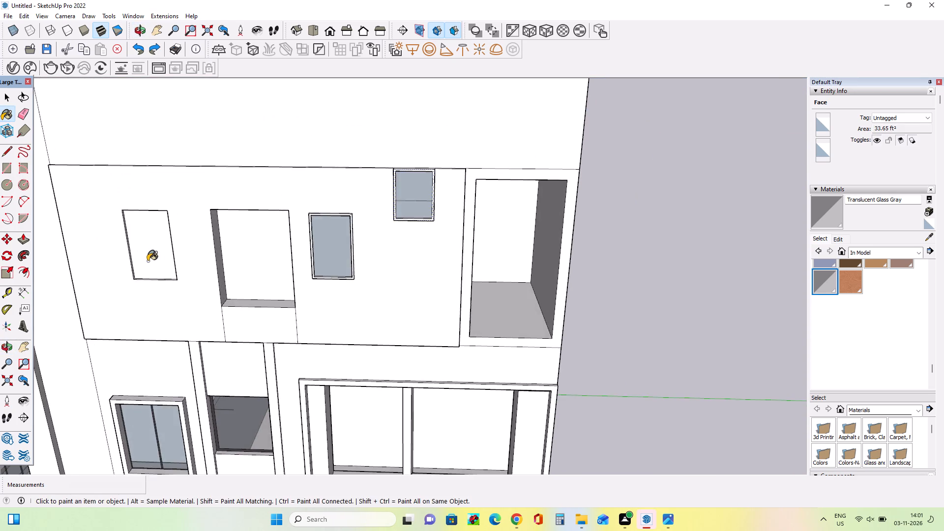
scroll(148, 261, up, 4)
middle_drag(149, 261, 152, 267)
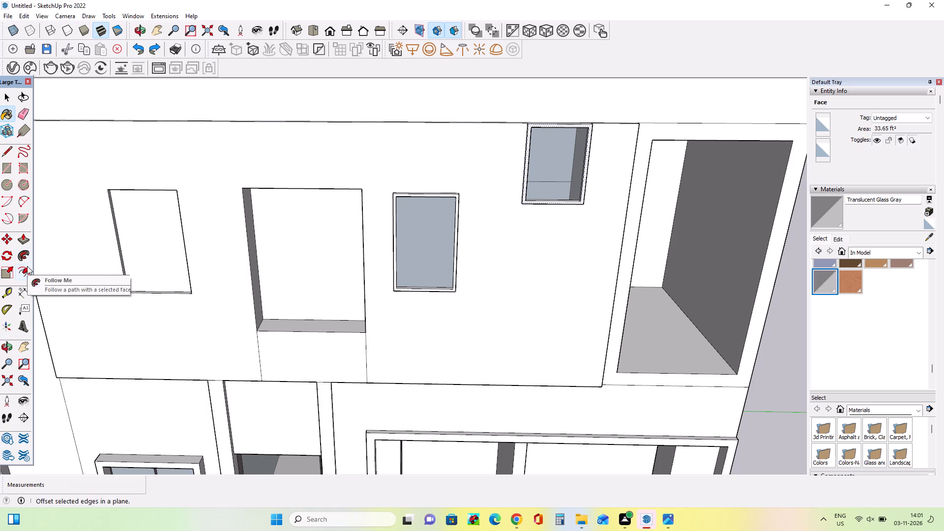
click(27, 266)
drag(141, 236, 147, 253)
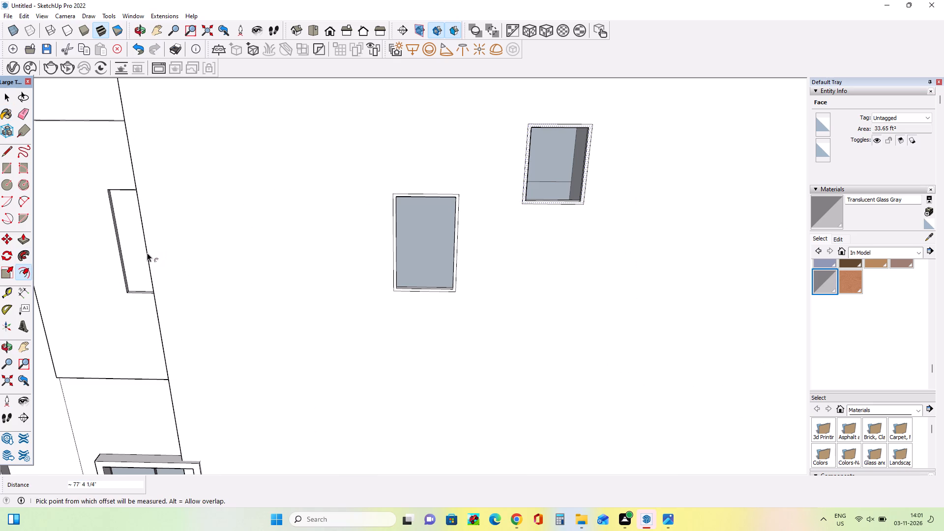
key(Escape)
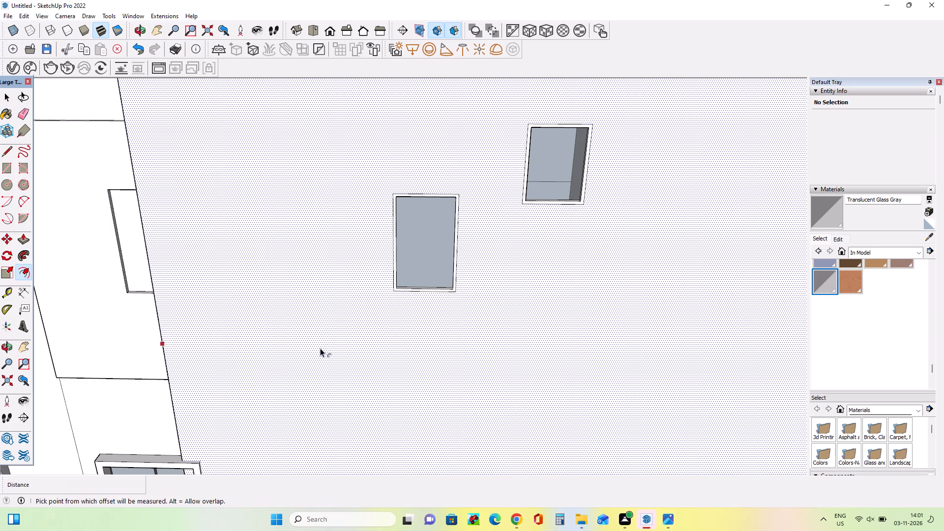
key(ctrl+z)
Offset the recessed face of the upper-floor window nearest the tower slightly inward to outline a narrow frame.
click(20, 265)
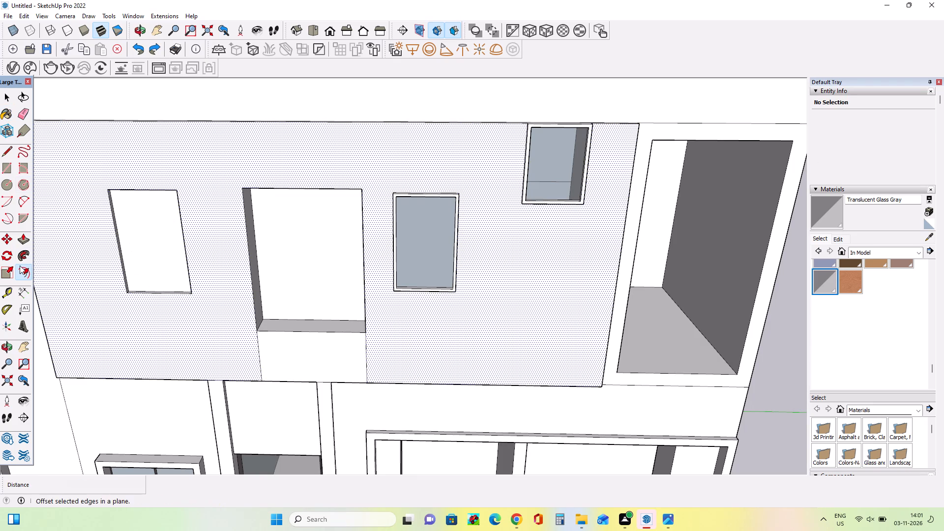
click(7, 97)
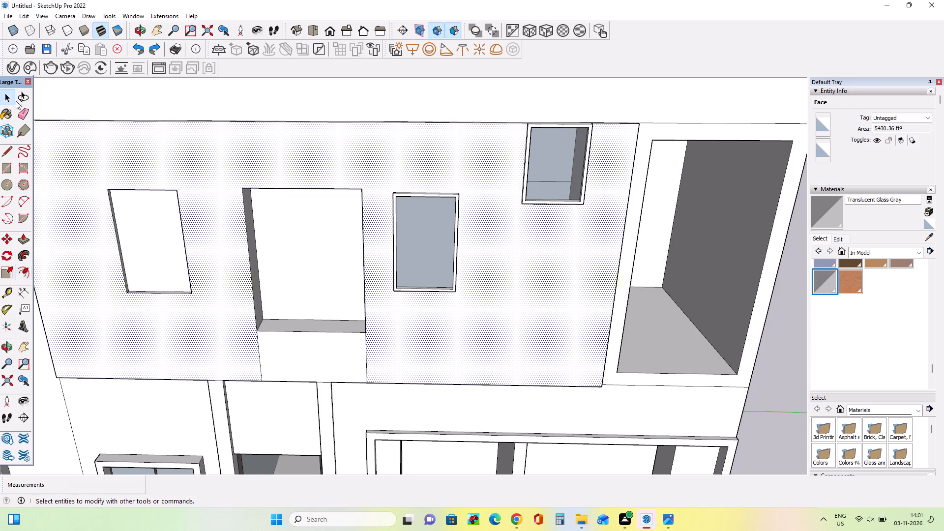
click(170, 236)
click(20, 271)
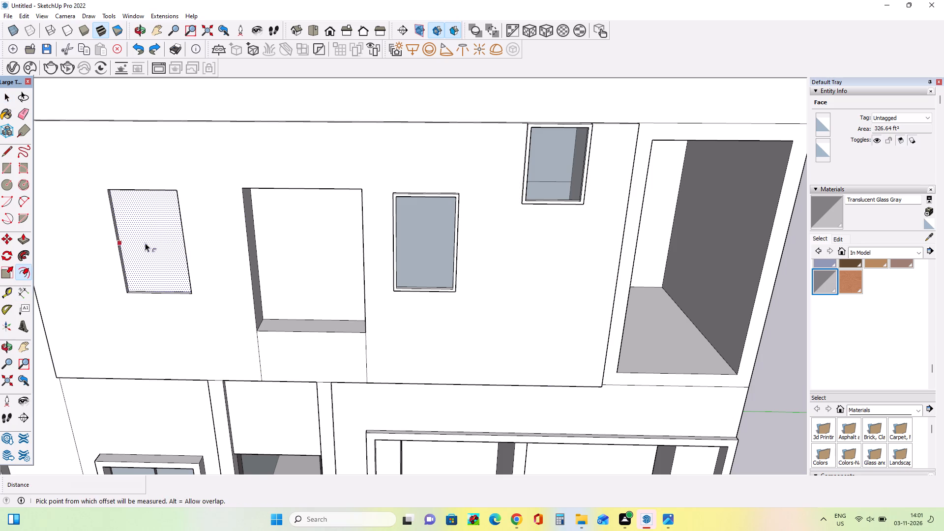
drag(145, 242, 125, 251)
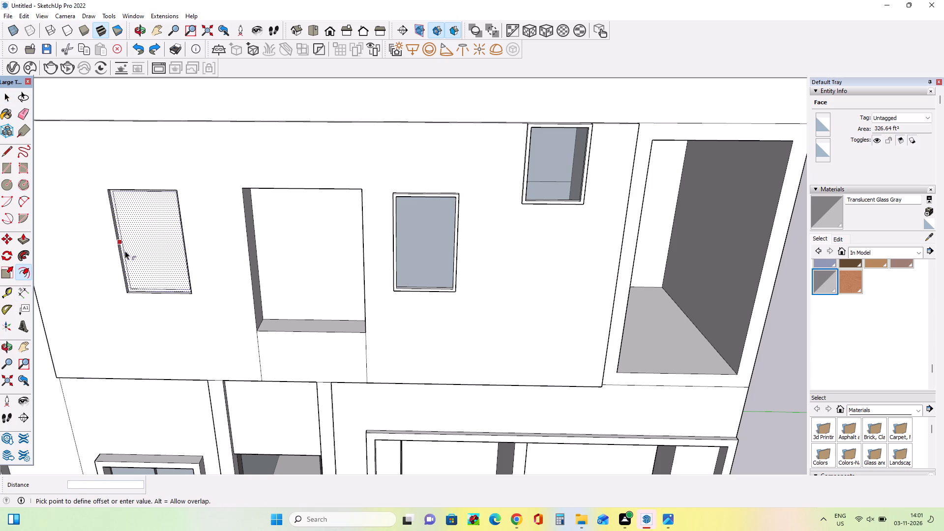
drag(125, 251, 124, 251)
Pull the narrow border of the window nearest the tower outward about 1' 8" to form its frame around the recessed pane.
middle_drag(171, 274, 216, 244)
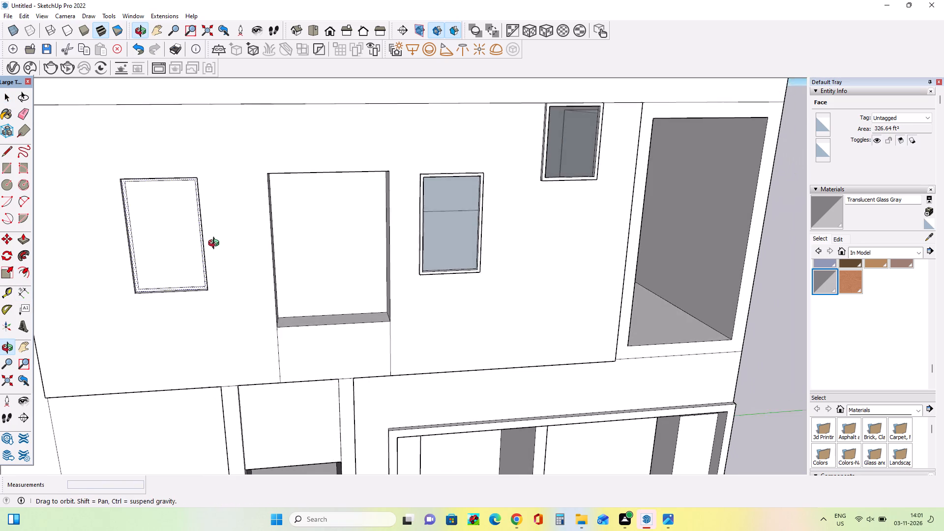
middle_drag(216, 244, 215, 244)
middle_drag(155, 260, 160, 264)
scroll(175, 260, up, 3)
middle_drag(176, 267, 166, 300)
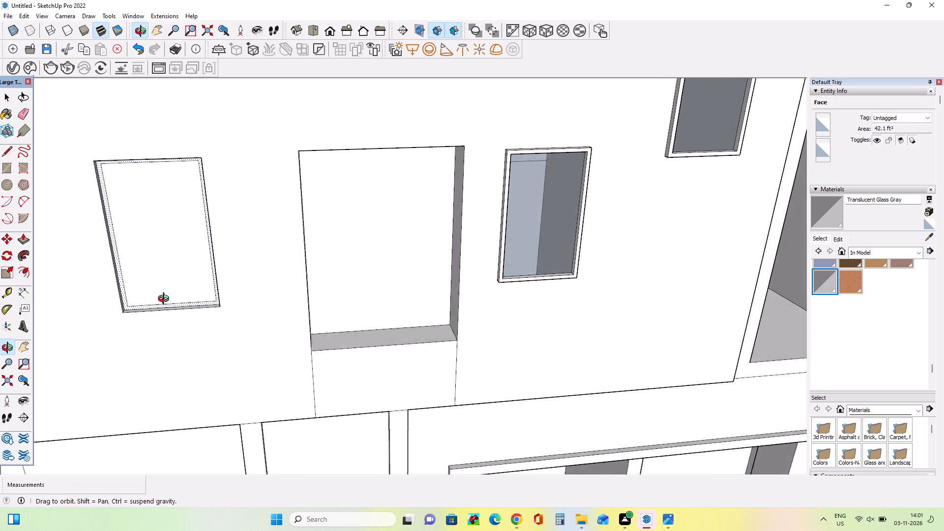
middle_drag(166, 300, 163, 301)
scroll(111, 310, up, 3)
click(20, 233)
scroll(150, 291, up, 4)
drag(124, 308, 114, 318)
middle_drag(118, 324, 146, 303)
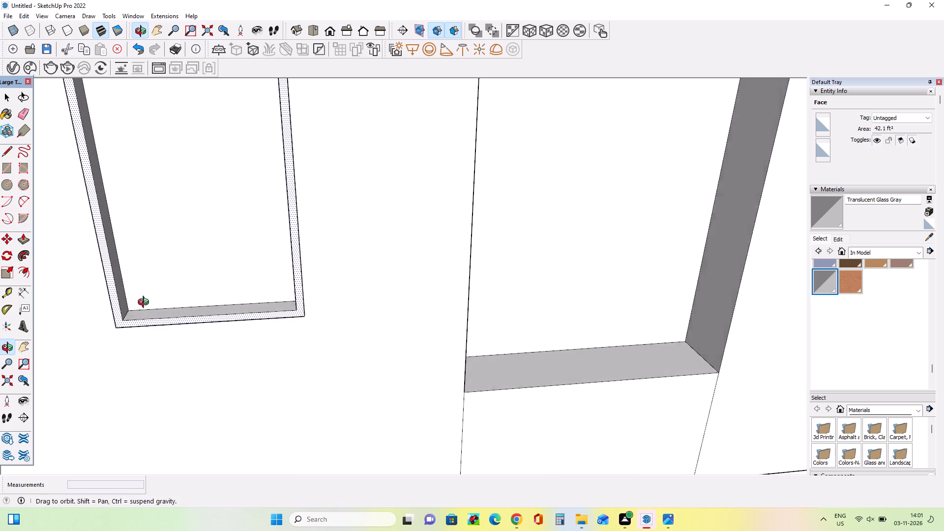
middle_drag(146, 303, 150, 289)
Paint the pane of the newly framed window nearest the tower with Translucent Glass Gray.
scroll(150, 289, down, 12)
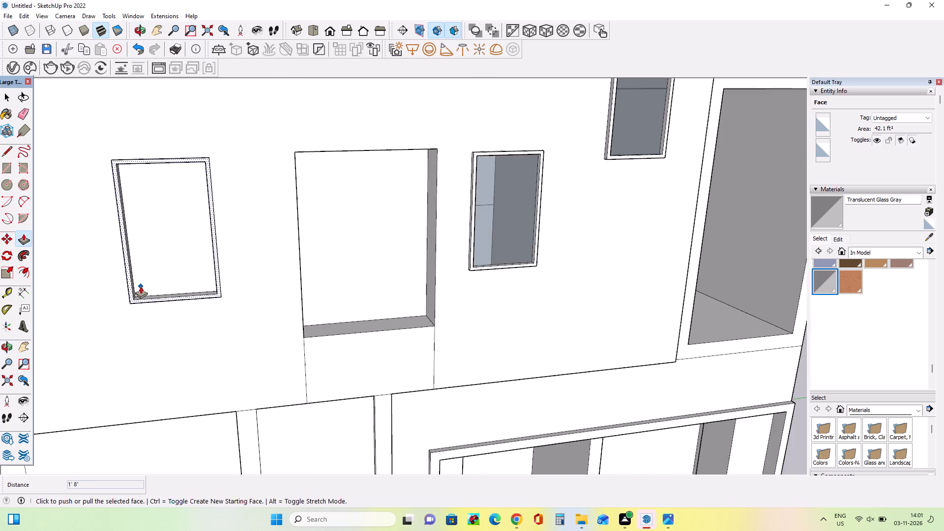
scroll(141, 286, down, 3)
click(827, 284)
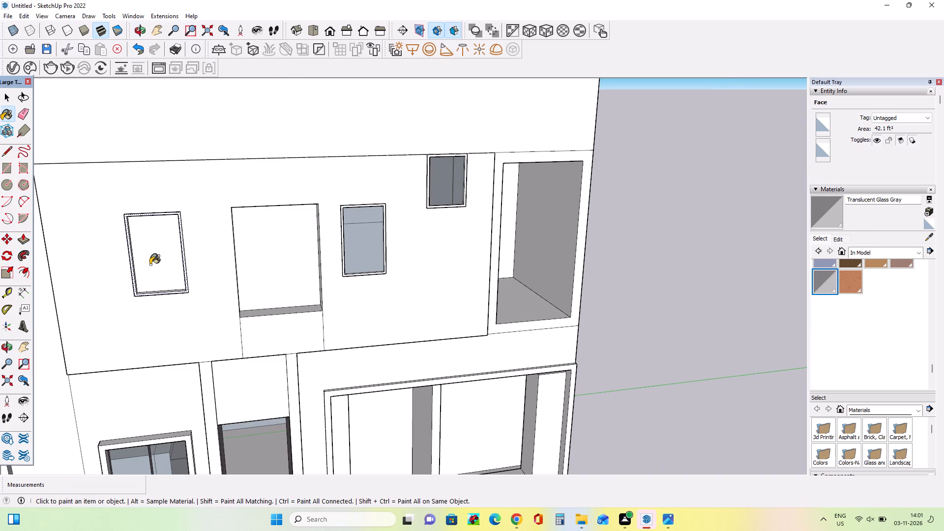
click(150, 265)
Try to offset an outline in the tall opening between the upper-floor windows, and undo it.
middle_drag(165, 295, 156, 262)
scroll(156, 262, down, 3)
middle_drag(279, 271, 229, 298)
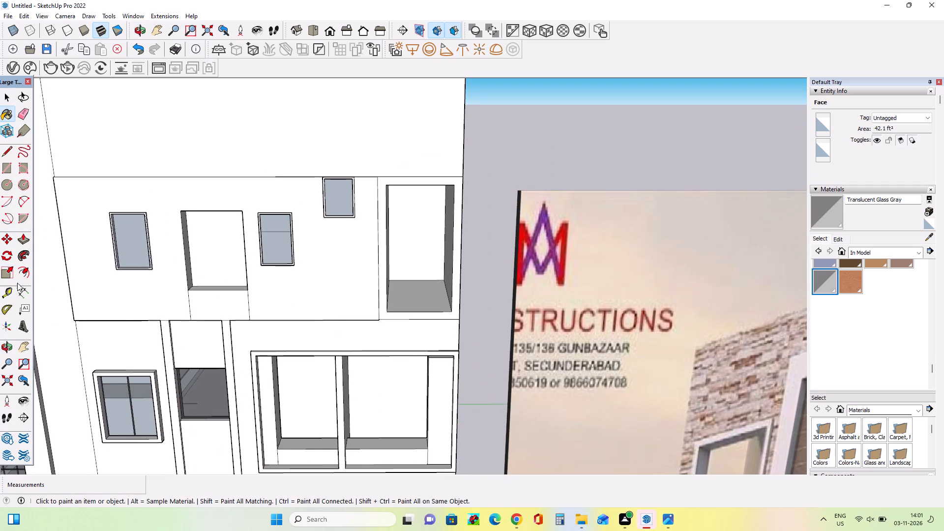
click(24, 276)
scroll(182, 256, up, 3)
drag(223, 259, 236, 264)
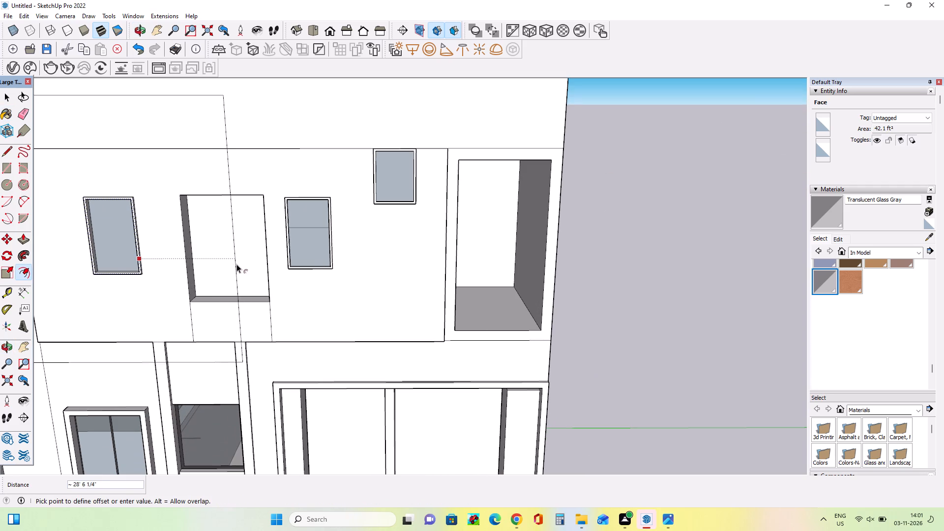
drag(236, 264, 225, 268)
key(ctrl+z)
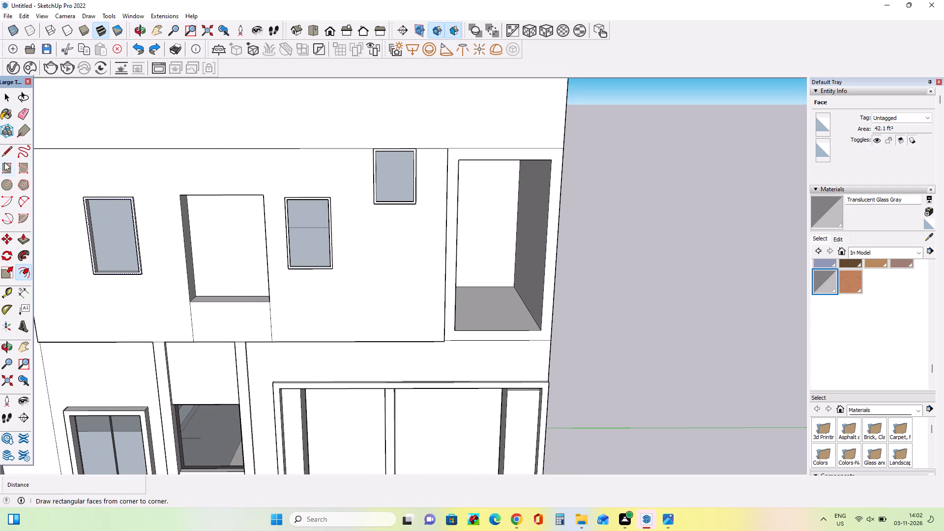
Select the recessed face of the tall opening between the upper-floor windows.
click(4, 98)
click(222, 254)
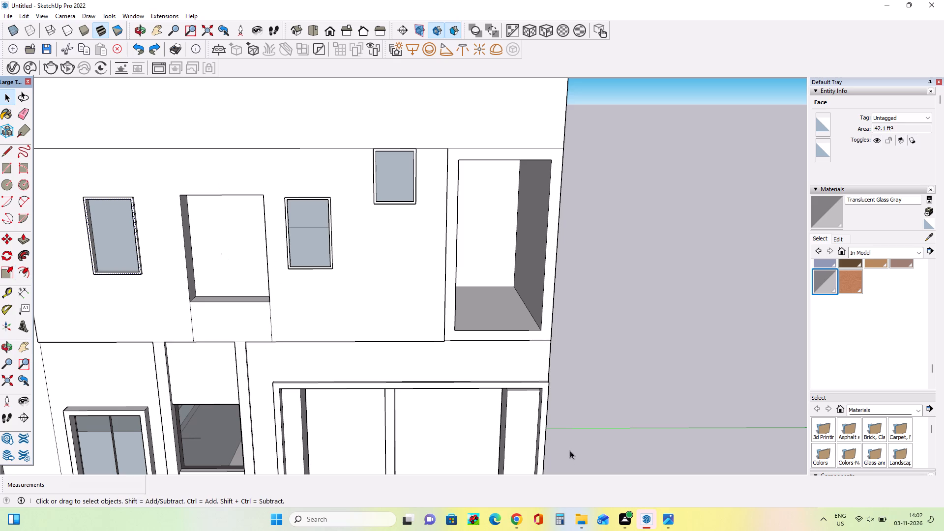
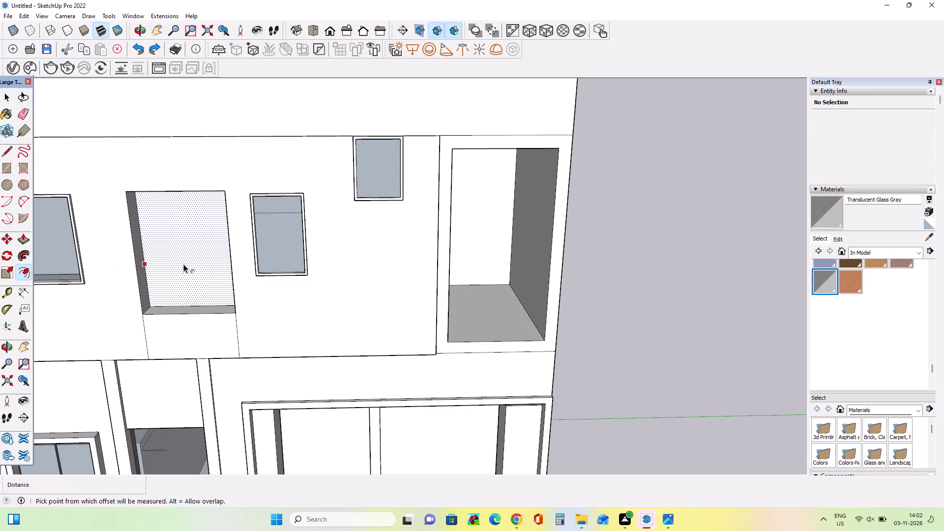
Offset the outline of the tall opening's recessed face inward about 1' 4" to form a narrow border.
drag(183, 264, 152, 288)
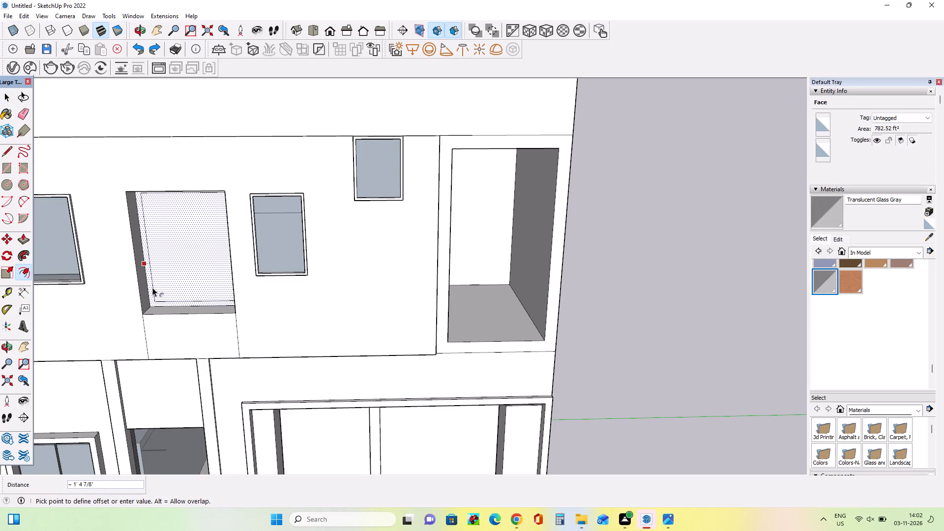
drag(152, 288, 150, 289)
Paint the narrow border inside the tall opening with Asphalt New.
middle_drag(177, 309, 245, 241)
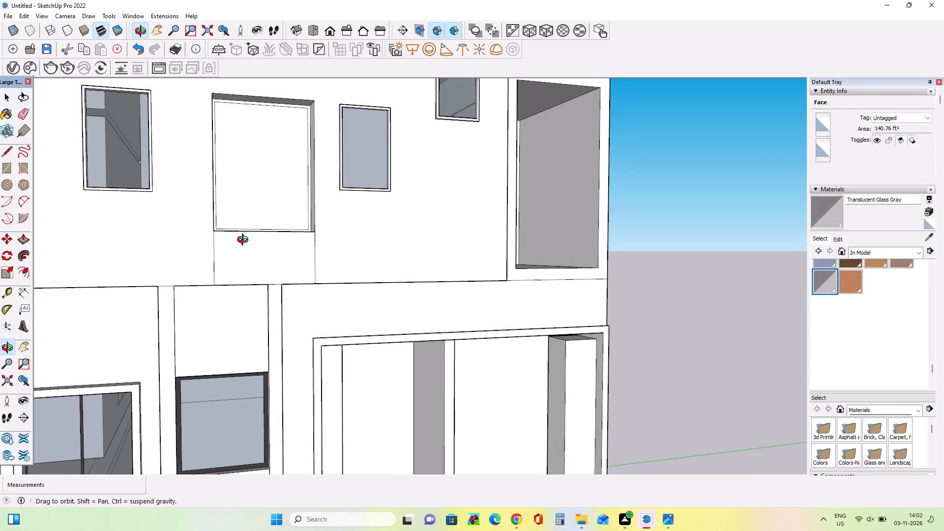
middle_drag(245, 241, 243, 262)
scroll(258, 259, down, 4)
middle_drag(277, 274, 178, 320)
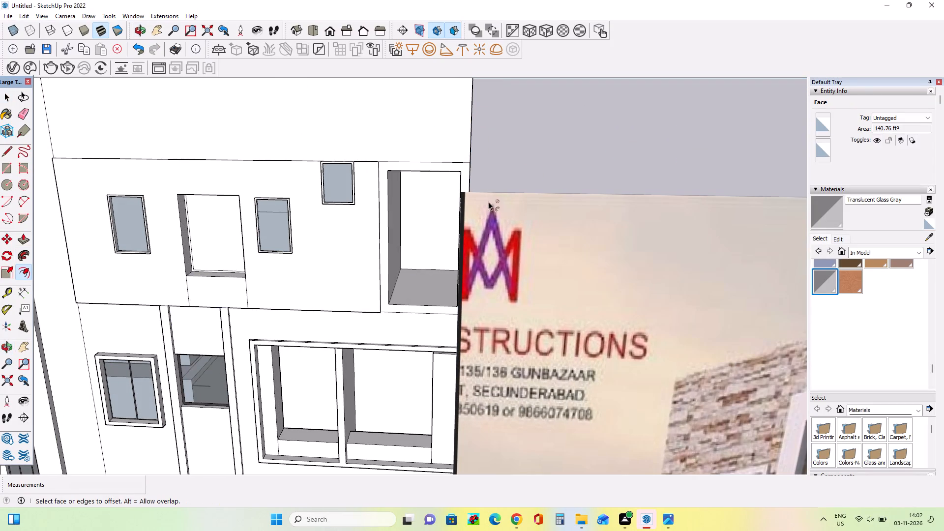
scroll(844, 282, up, 3)
click(851, 276)
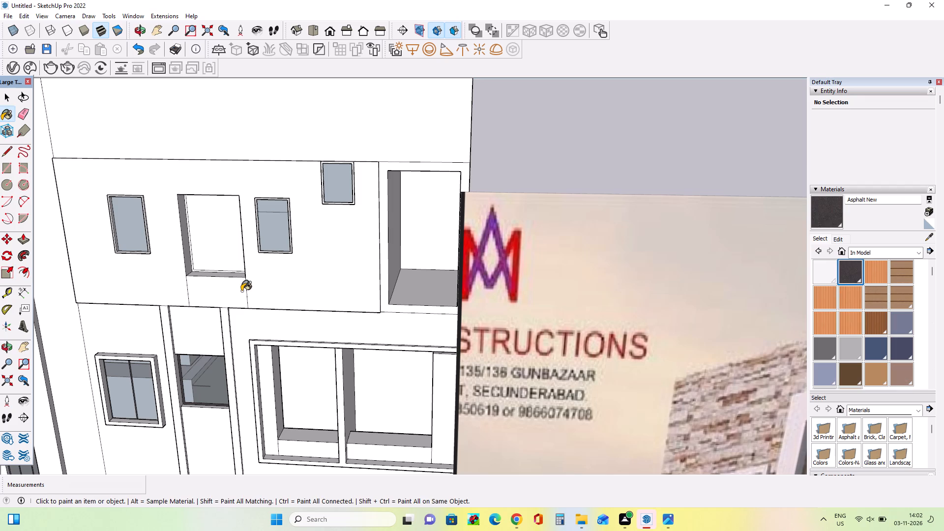
scroll(225, 281, up, 10)
click(225, 261)
Pull the dark border of the tall opening outward to form a frame around its recessed pane.
middle_drag(237, 272, 271, 294)
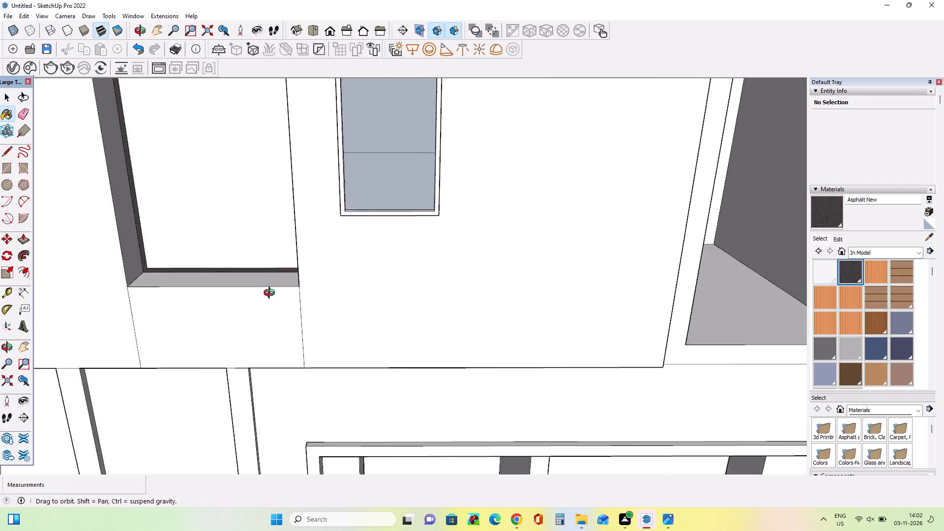
middle_drag(271, 294, 302, 297)
scroll(302, 297, down, 8)
click(4, 166)
middle_drag(317, 280, 327, 298)
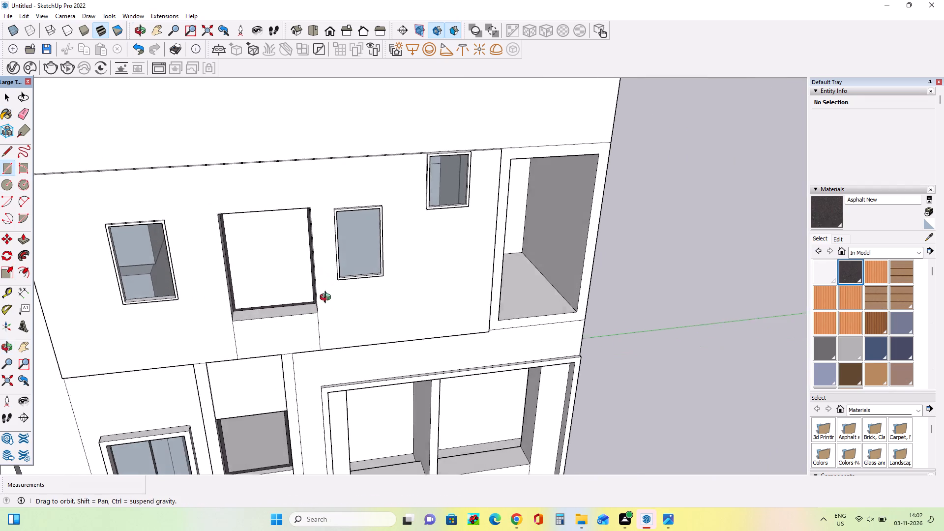
middle_drag(327, 298, 329, 305)
scroll(269, 325, up, 3)
middle_drag(267, 326, 255, 333)
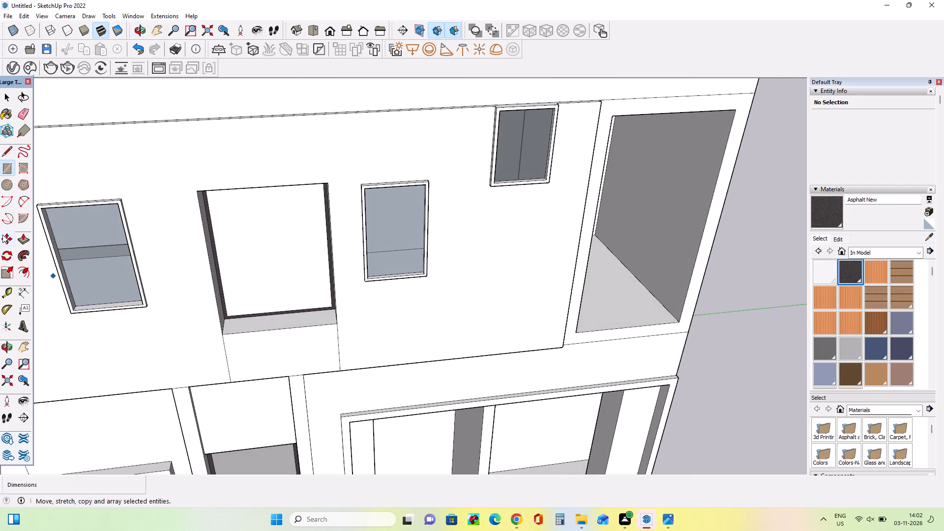
click(22, 237)
scroll(283, 314, up, 6)
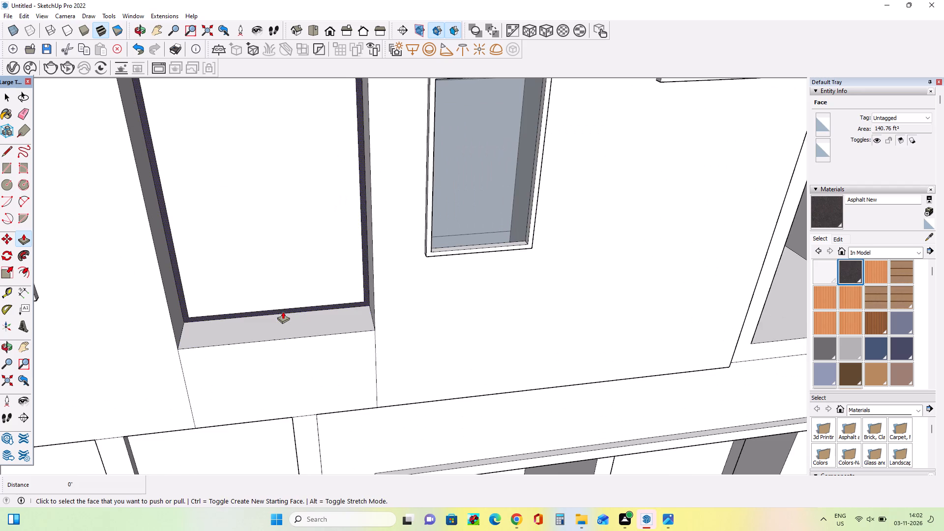
drag(283, 311, 285, 327)
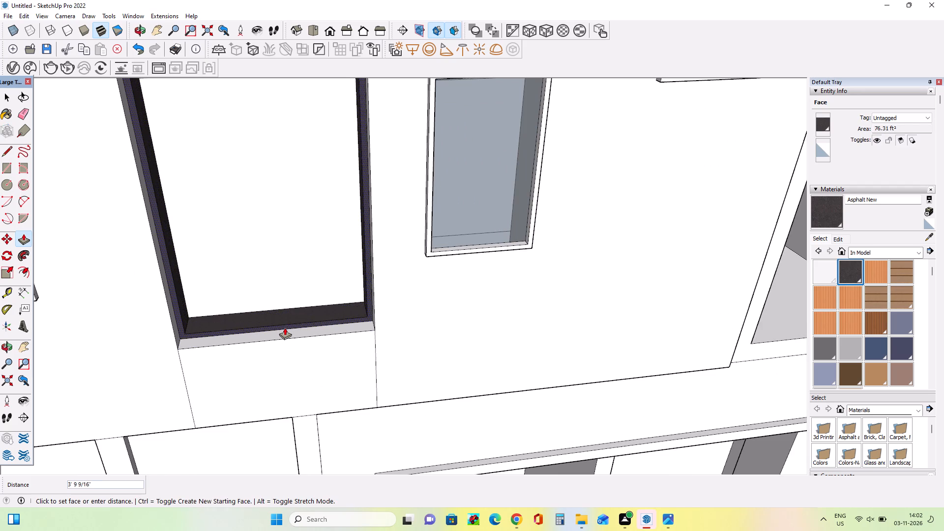
drag(285, 327, 285, 325)
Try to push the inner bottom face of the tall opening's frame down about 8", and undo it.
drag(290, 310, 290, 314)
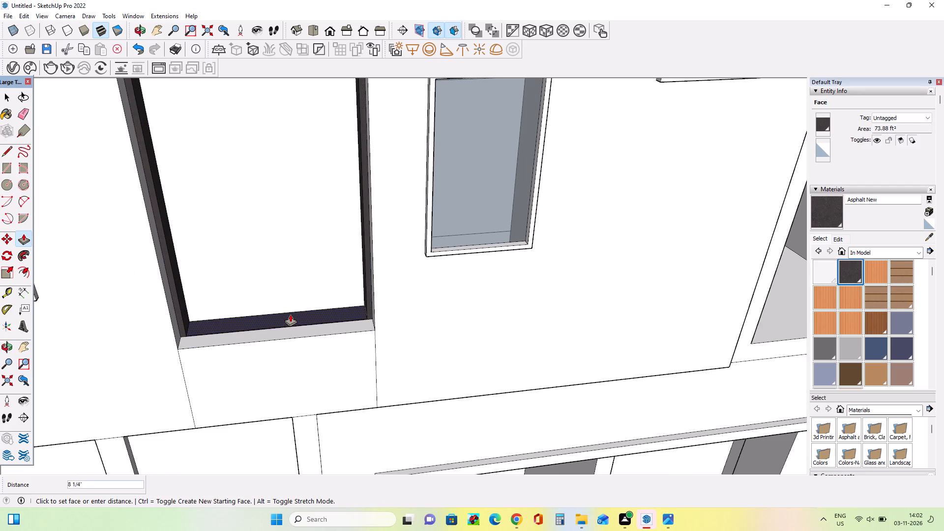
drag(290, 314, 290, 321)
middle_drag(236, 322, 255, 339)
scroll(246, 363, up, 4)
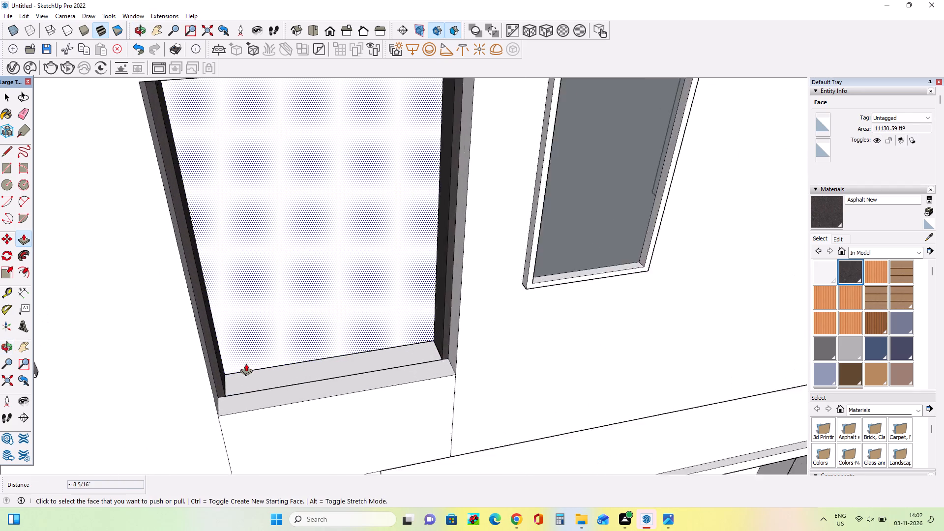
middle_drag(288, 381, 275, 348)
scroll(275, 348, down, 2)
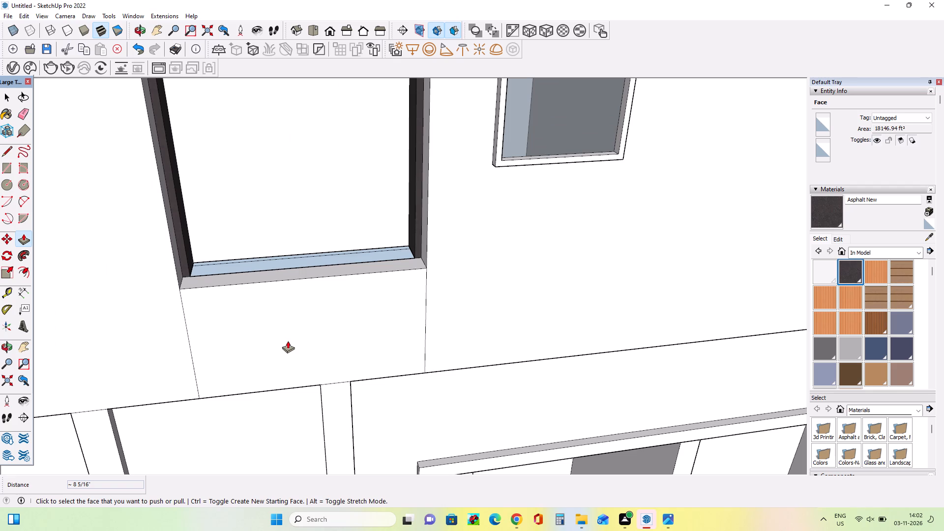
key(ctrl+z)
Pull the recessed pane of the tall opening outward about 3' 5 1/2" toward the front of its frame.
drag(276, 221, 276, 234)
Draw a vertical mullion rectangle about 10" wide and 31' tall down the middle of the tall opening's pane.
middle_drag(338, 296, 354, 371)
scroll(354, 368, down, 5)
middle_drag(354, 373, 307, 310)
scroll(307, 310, down, 2)
middle_drag(129, 254, 143, 207)
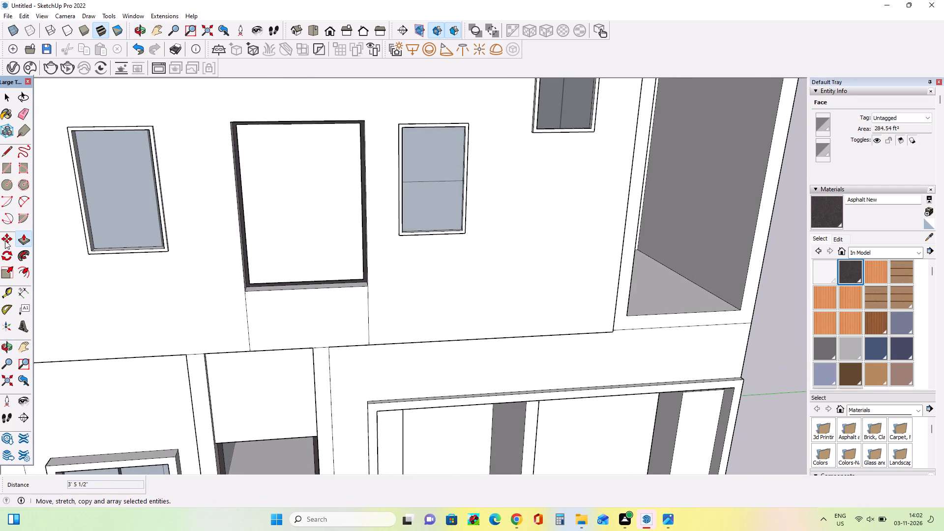
click(6, 162)
middle_drag(327, 274, 341, 308)
scroll(301, 296, up, 3)
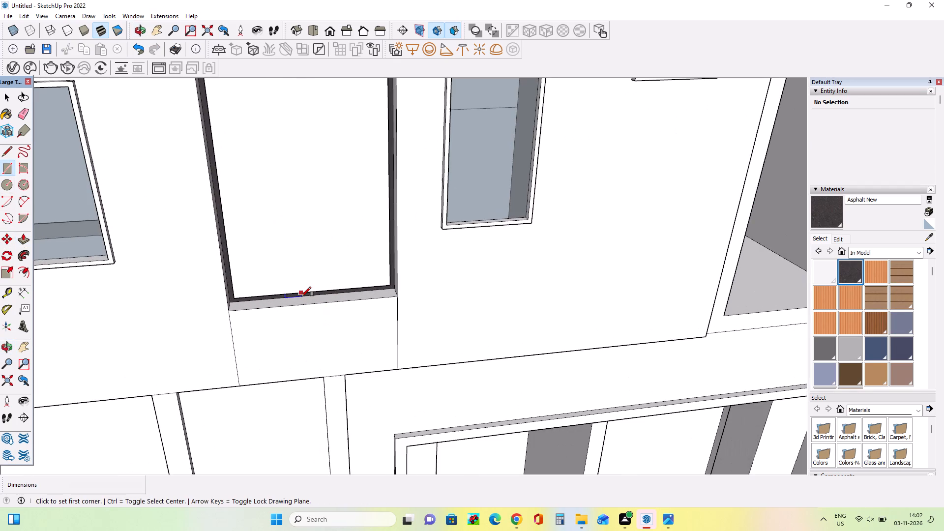
click(317, 291)
scroll(318, 279, down, 8)
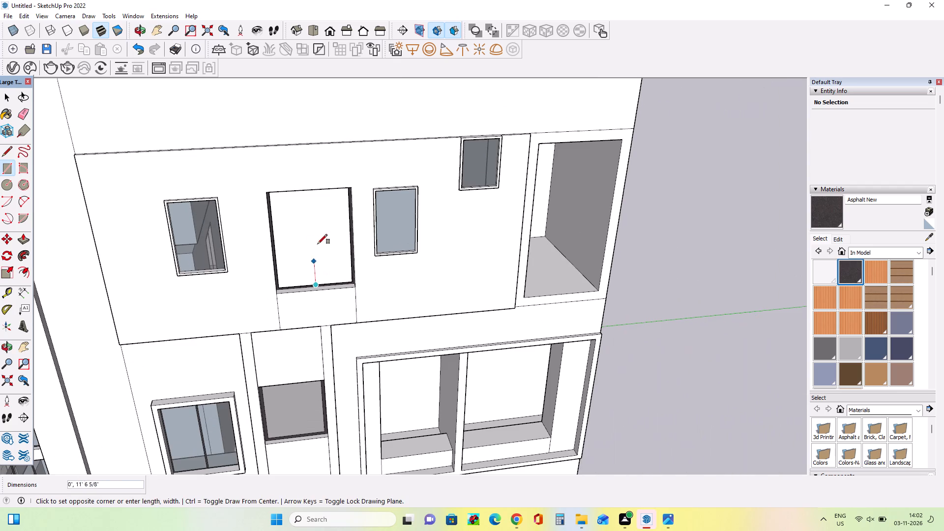
middle_drag(334, 183, 359, 104)
scroll(327, 121, up, 5)
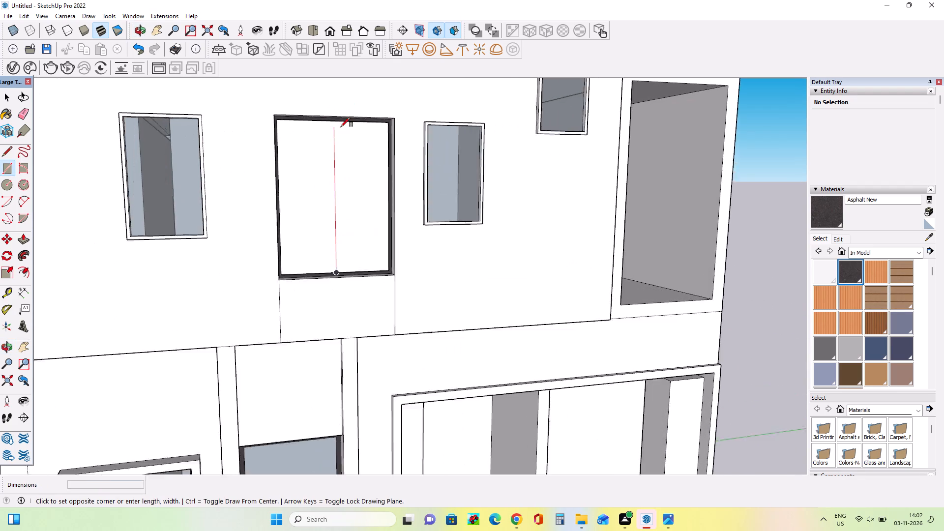
scroll(341, 127, up, 5)
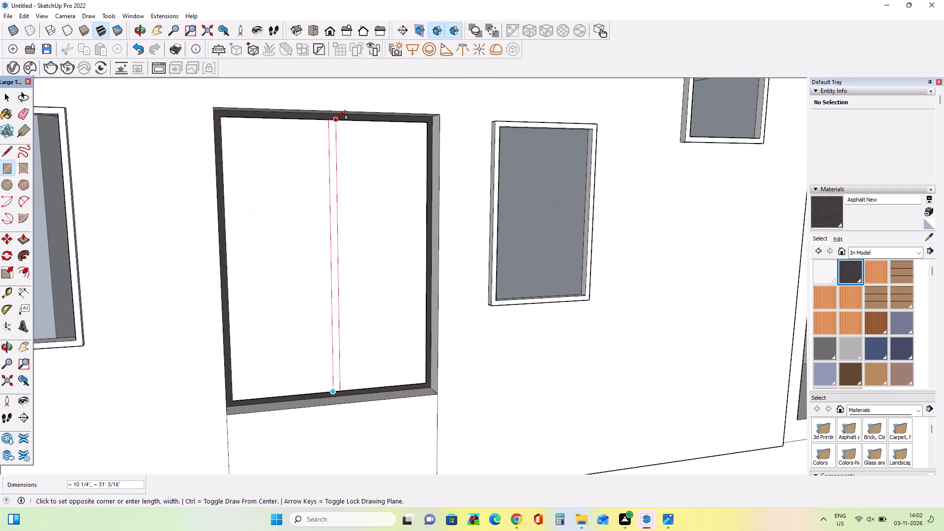
click(336, 120)
Paint the central mullion strip of the tall opening with Asphalt New.
scroll(325, 145, down, 9)
scroll(327, 229, down, 3)
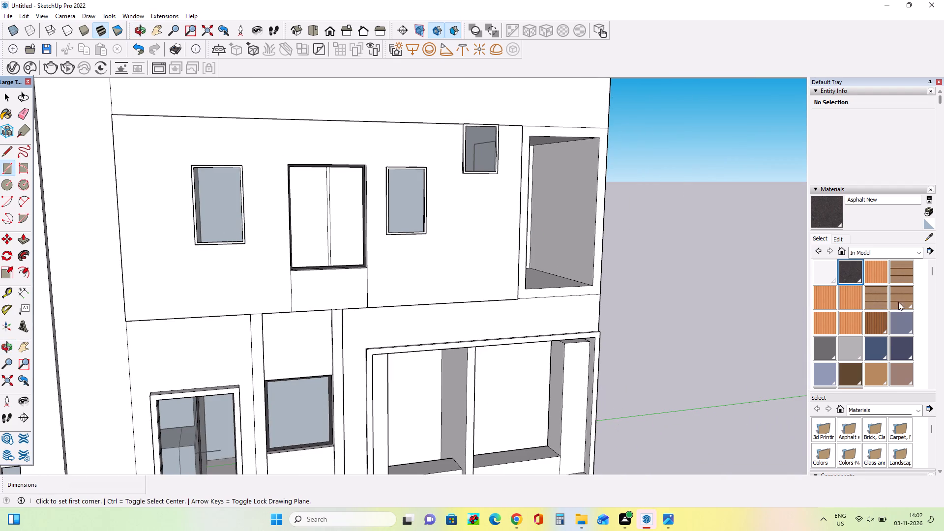
click(845, 271)
scroll(303, 242, up, 11)
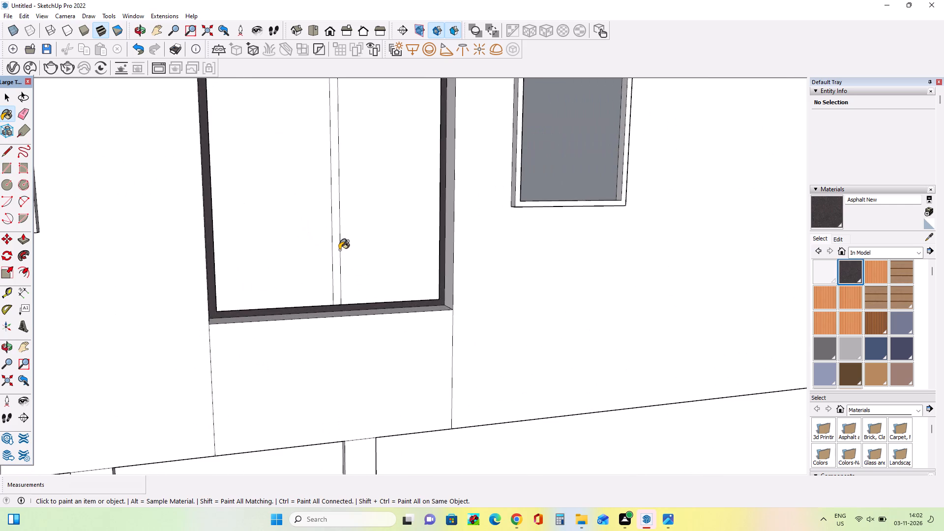
click(338, 249)
Paint both panes beside the mullion of the tall opening with Translucent Glass Gray.
middle_drag(359, 285, 353, 298)
middle_drag(338, 314, 309, 332)
scroll(839, 305, down, 3)
scroll(850, 327, up, 1)
click(826, 332)
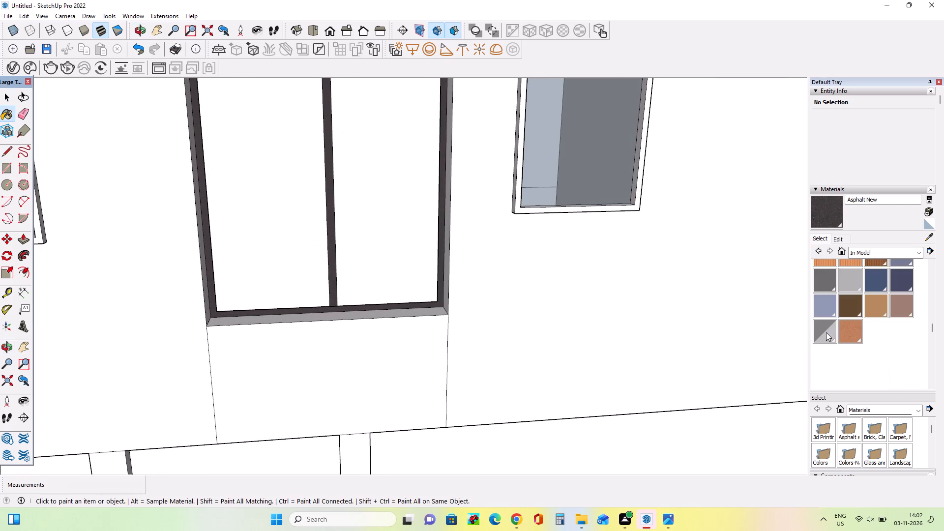
click(289, 232)
click(373, 237)
Examine the side facade's upper-floor windows in the reference image and compare them with the modeled windows.
middle_drag(392, 290, 395, 321)
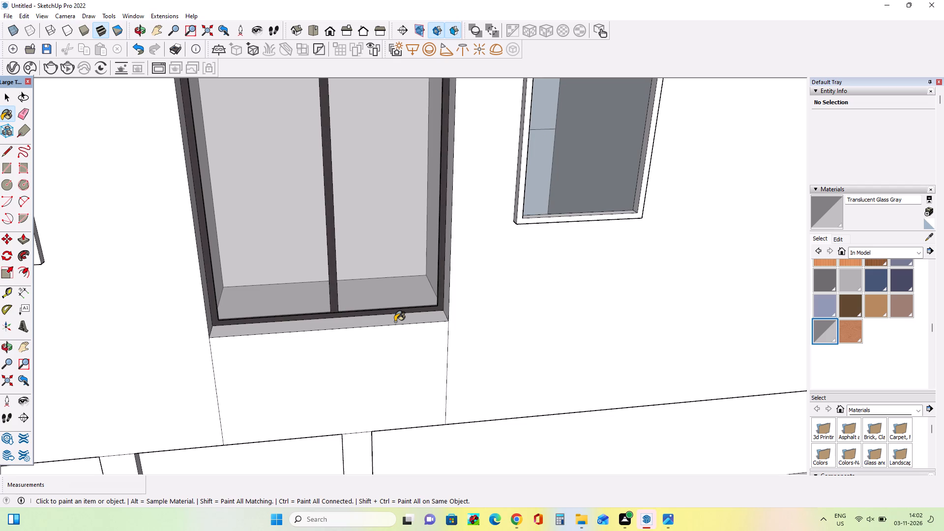
middle_drag(412, 290, 401, 308)
scroll(391, 299, down, 3)
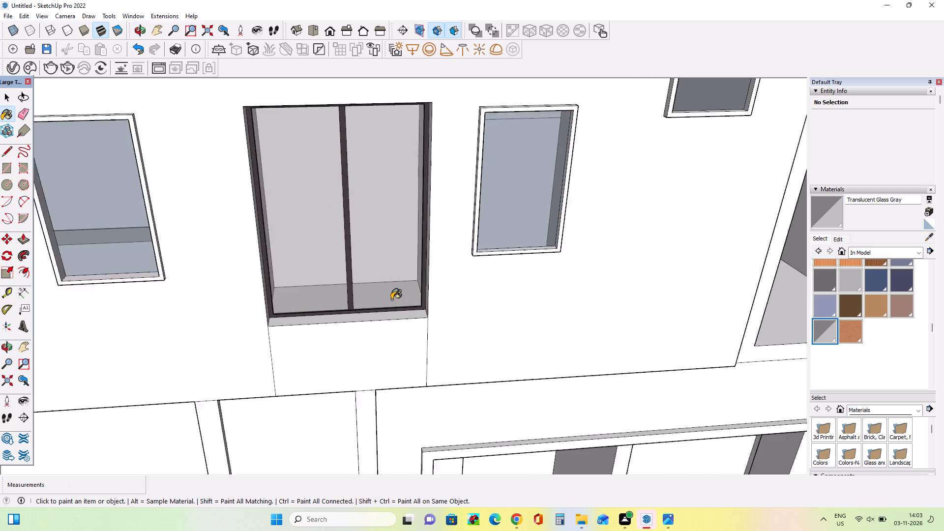
scroll(391, 299, down, 10)
middle_drag(391, 299, 414, 238)
scroll(414, 237, down, 1)
scroll(418, 226, up, 6)
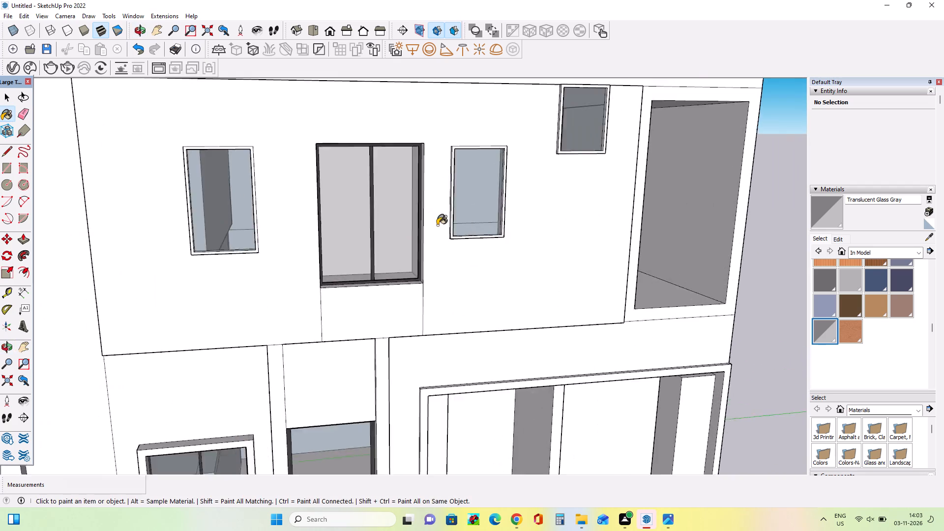
scroll(437, 225, up, 7)
scroll(467, 246, down, 5)
scroll(414, 263, up, 1)
scroll(399, 264, down, 7)
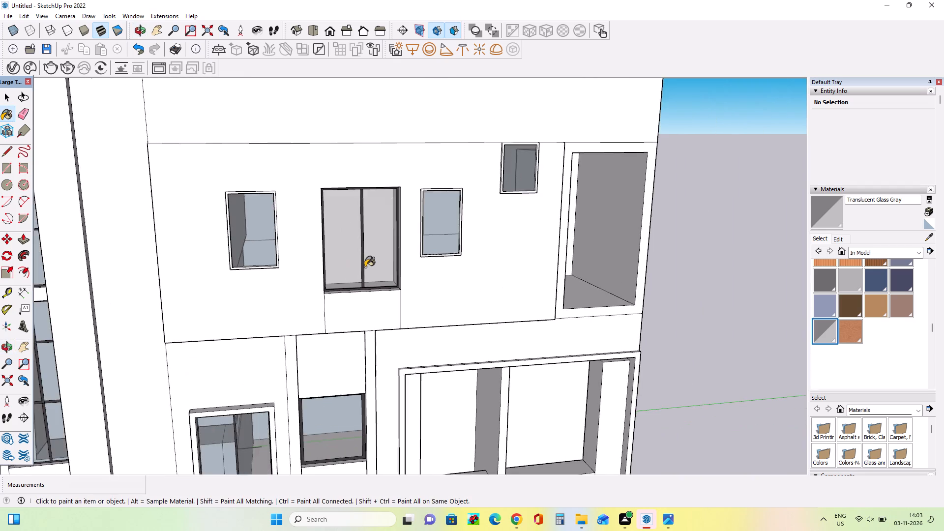
scroll(365, 267, down, 16)
middle_drag(596, 316, 518, 321)
scroll(521, 338, up, 12)
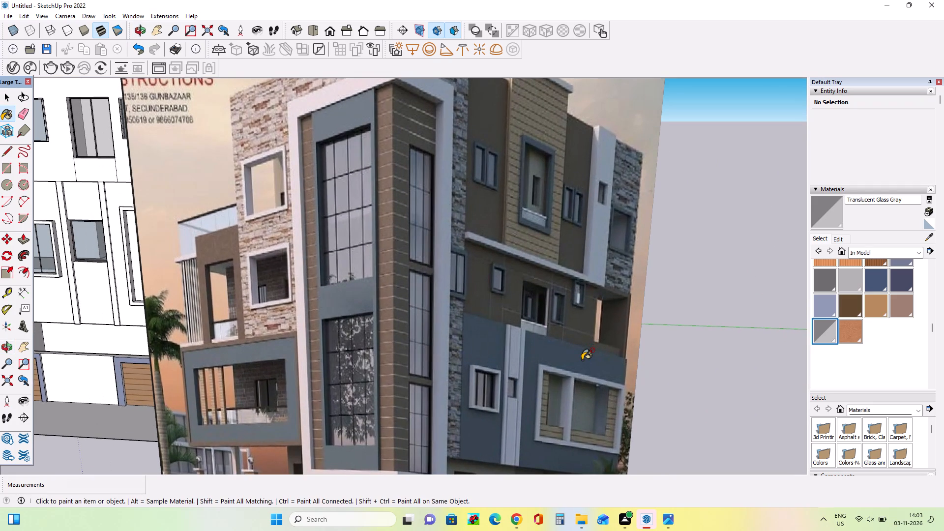
middle_drag(563, 328, 563, 298)
scroll(528, 244, up, 4)
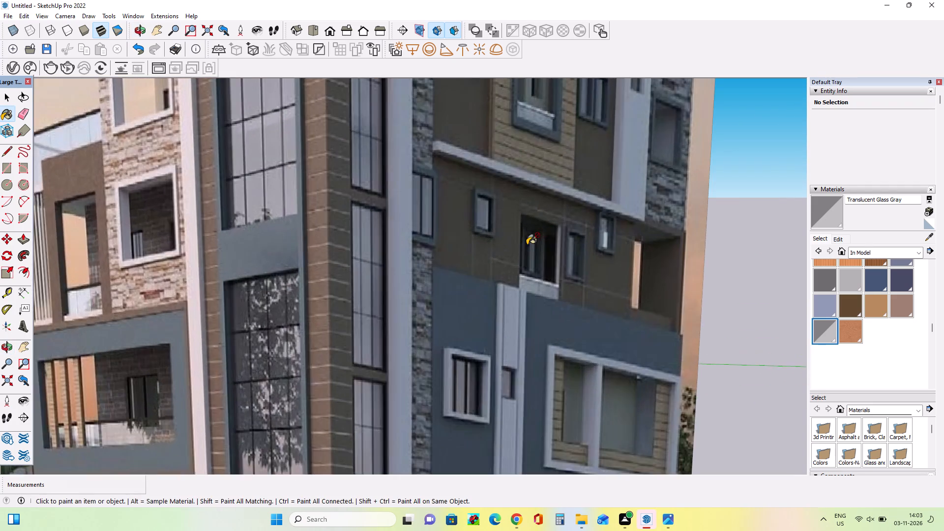
scroll(582, 272, up, 5)
middle_drag(644, 287, 648, 297)
scroll(651, 300, down, 13)
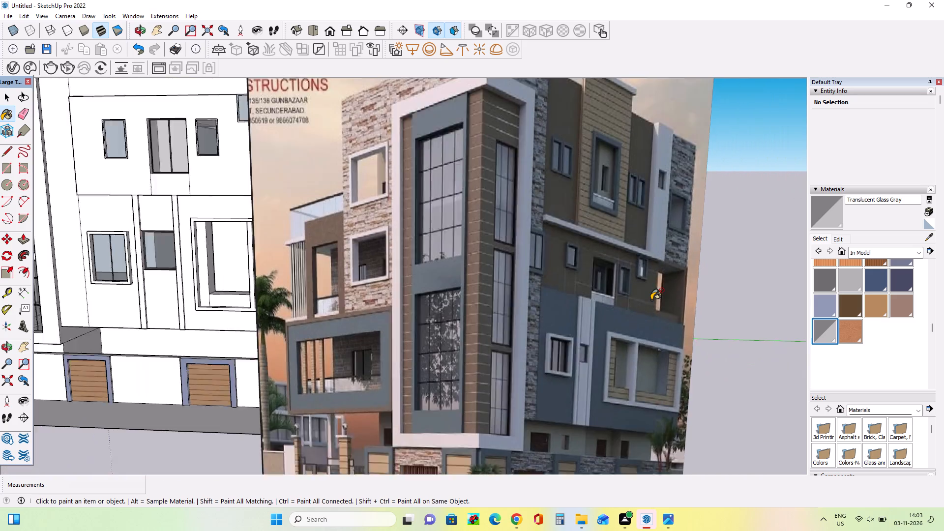
scroll(652, 299, down, 1)
scroll(304, 224, down, 5)
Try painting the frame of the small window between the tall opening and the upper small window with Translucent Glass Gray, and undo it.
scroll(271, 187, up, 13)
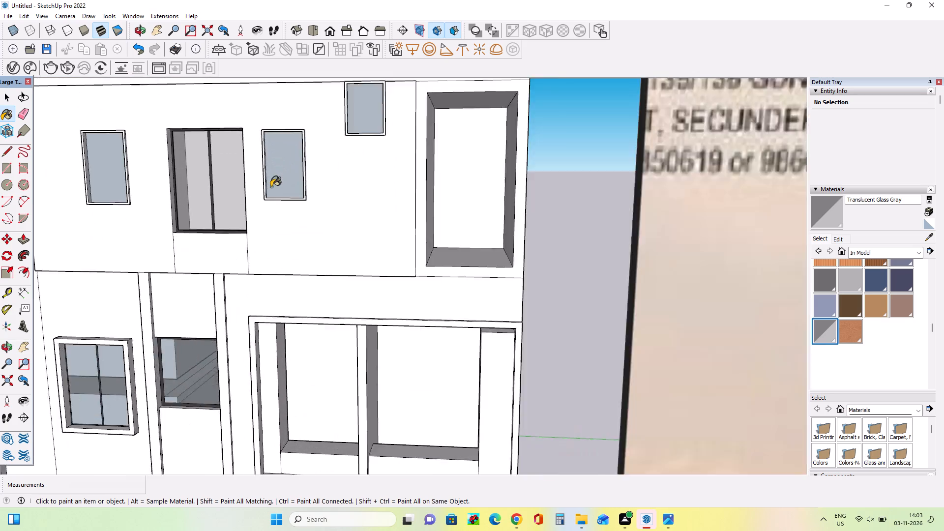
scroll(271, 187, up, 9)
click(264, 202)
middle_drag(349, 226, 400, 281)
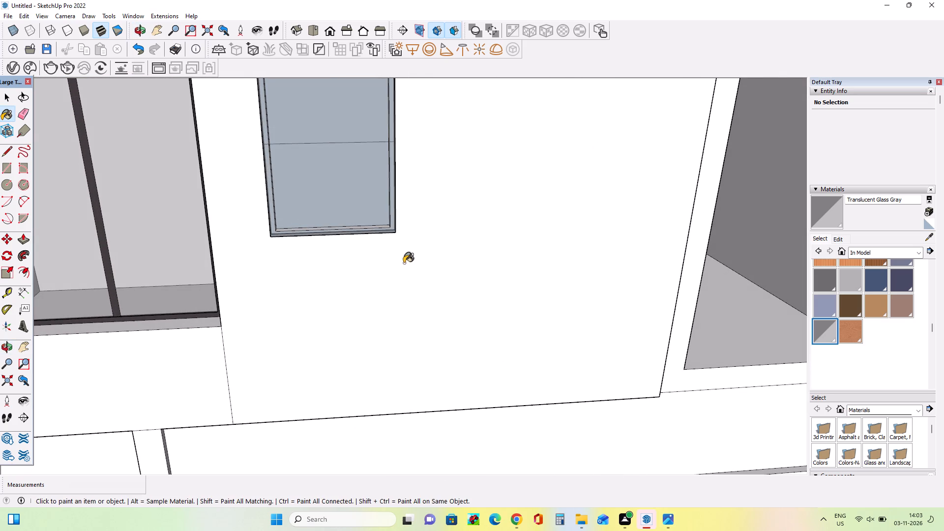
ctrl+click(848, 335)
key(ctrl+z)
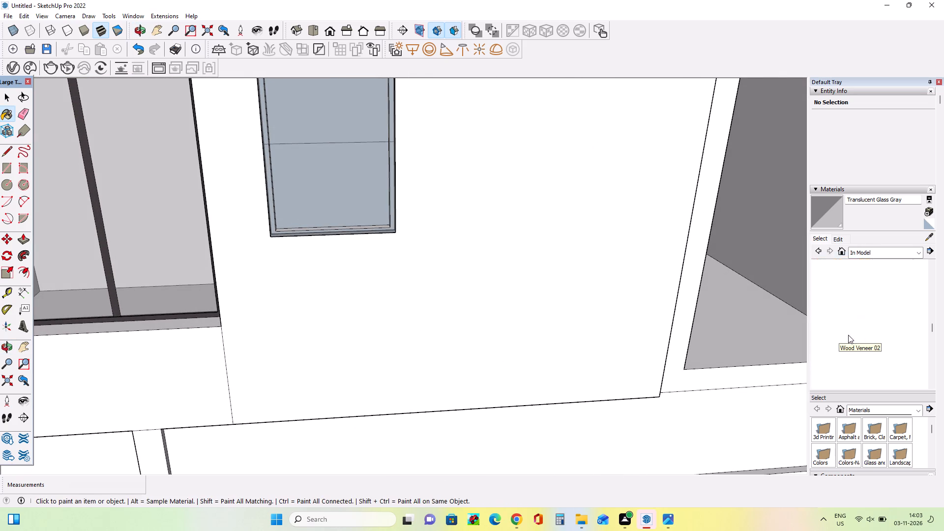
Paint the front frame faces of the two small windows between the tall opening and the corner recess with Asphalt New.
scroll(853, 299, up, 5)
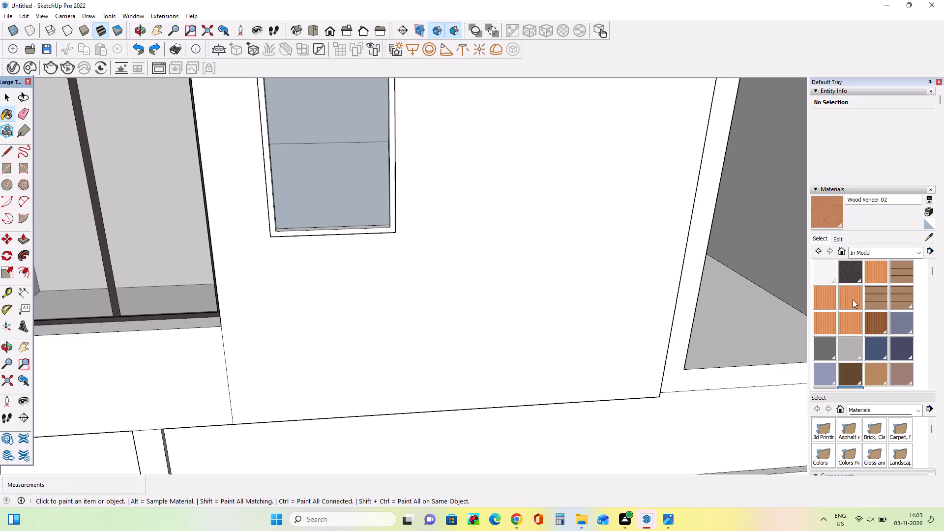
scroll(853, 299, up, 2)
click(853, 269)
scroll(349, 223, up, 3)
click(364, 233)
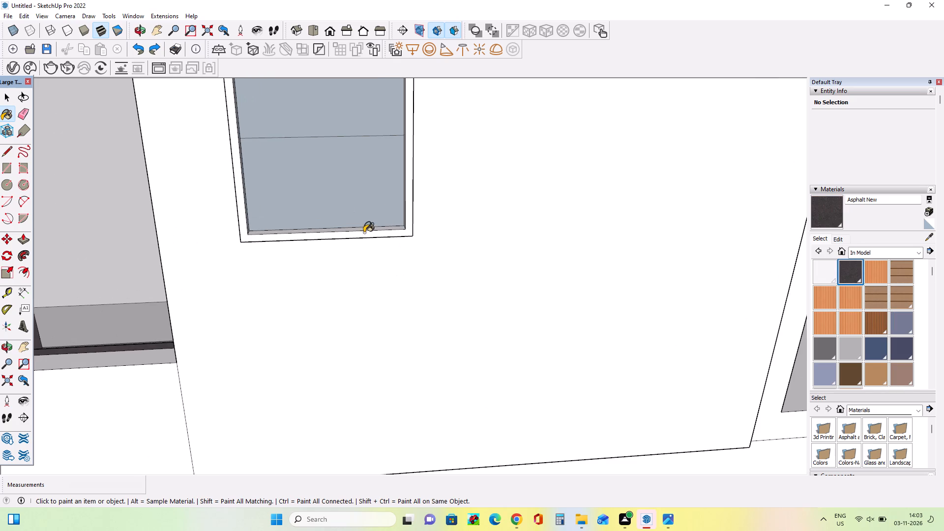
scroll(506, 251, down, 12)
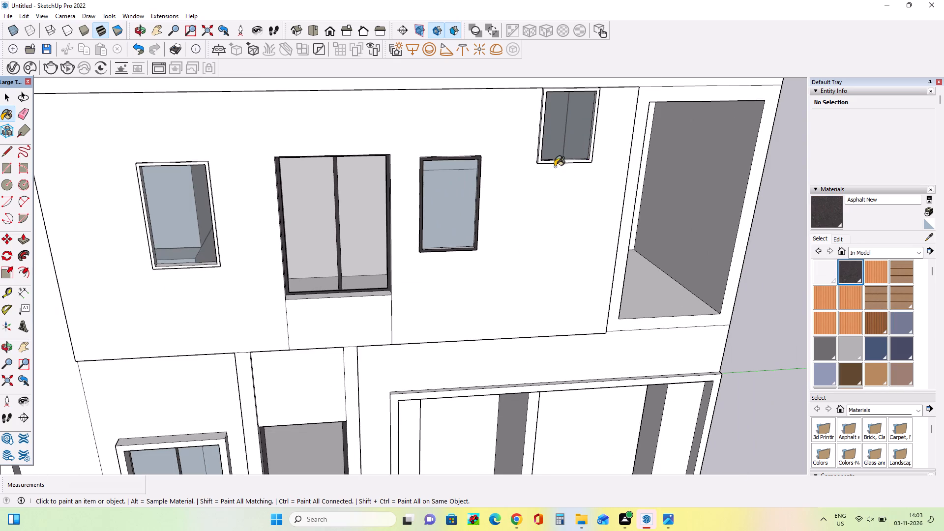
scroll(535, 167, up, 8)
click(538, 177)
Paint the inner frame faces and outer top face of the small window beside the tall opening with Asphalt New.
middle_drag(474, 255, 554, 284)
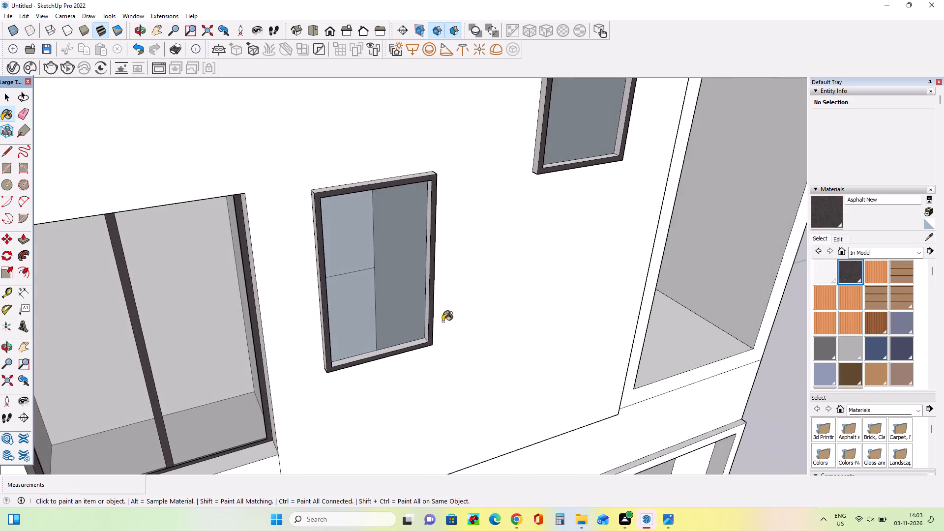
scroll(407, 337, up, 7)
click(426, 346)
click(444, 334)
middle_drag(490, 358, 388, 371)
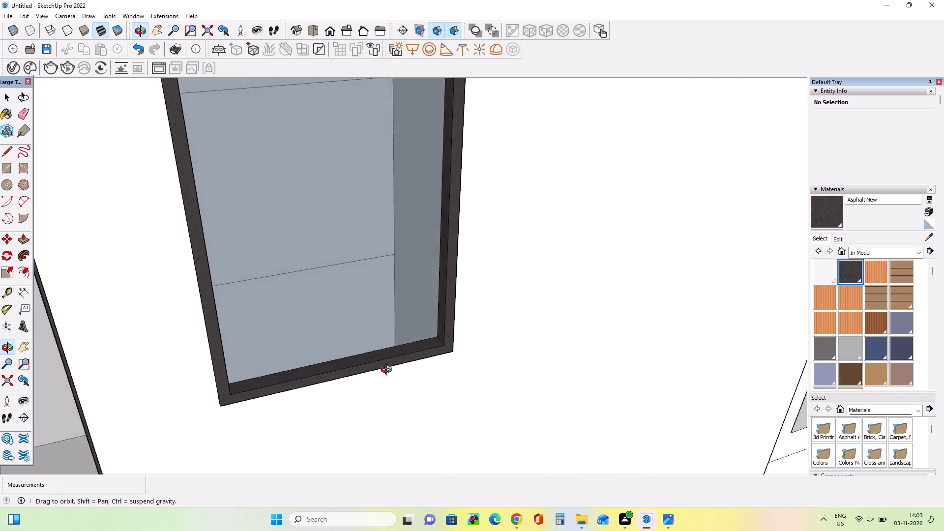
middle_drag(388, 371, 301, 382)
click(191, 300)
middle_drag(259, 324, 379, 352)
scroll(379, 352, down, 4)
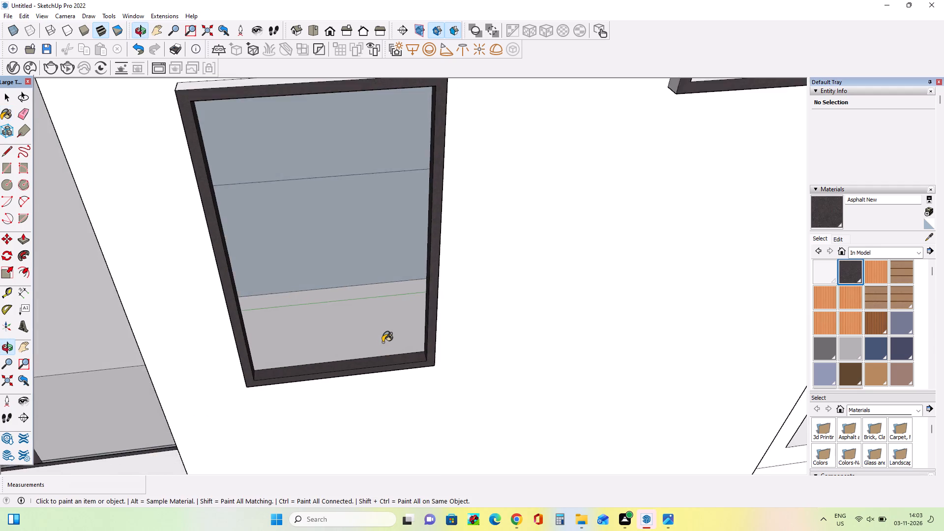
scroll(383, 342, down, 3)
click(376, 196)
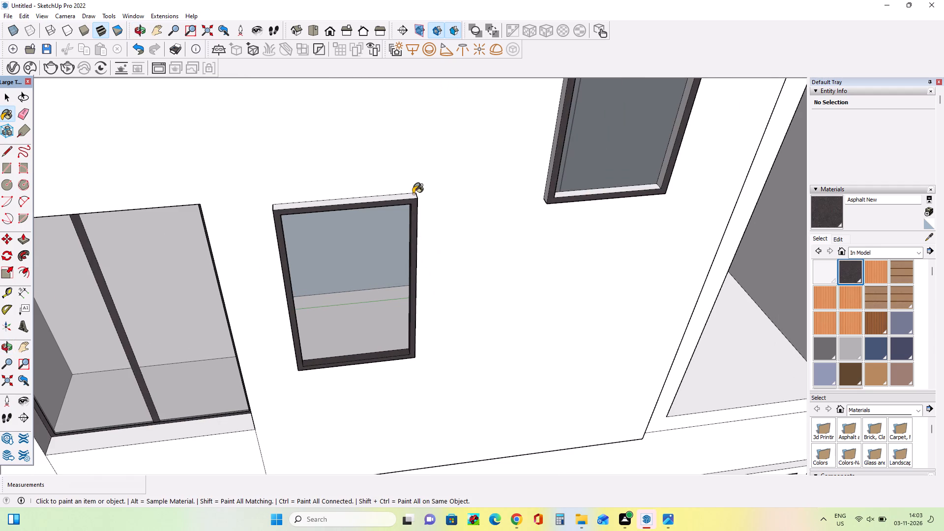
click(412, 199)
click(410, 195)
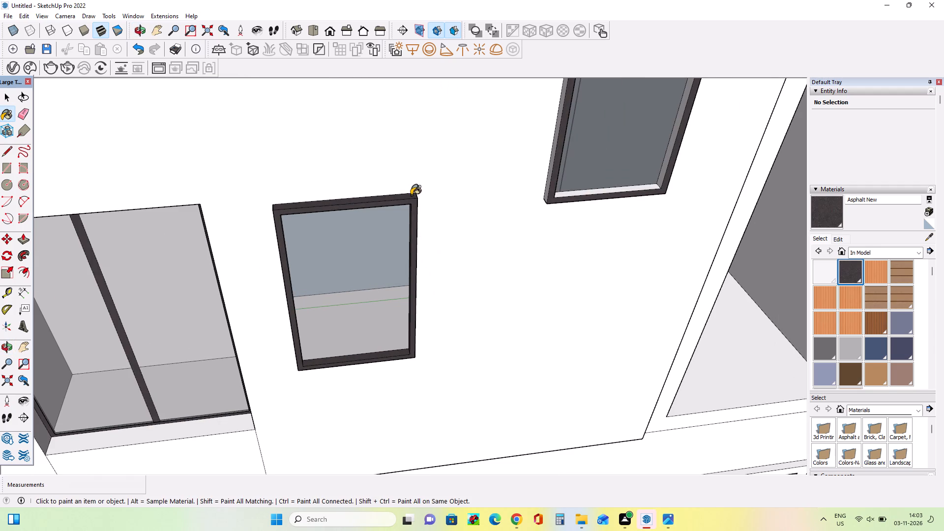
middle_drag(469, 276, 472, 298)
middle_drag(350, 300, 355, 304)
scroll(355, 309, down, 4)
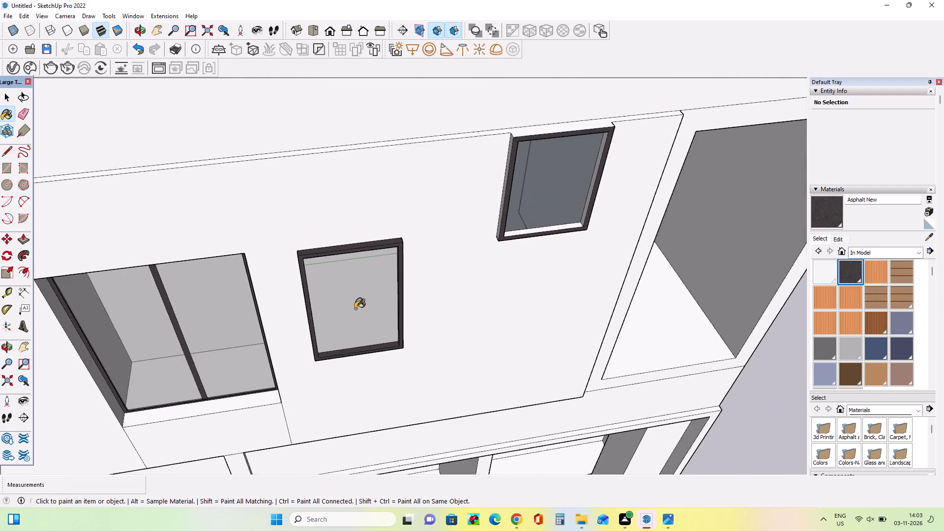
scroll(355, 309, down, 2)
Paint the front and inner frame faces of the window on the tall opening's other side, away from the corner recess, with Asphalt New.
middle_drag(182, 392, 295, 251)
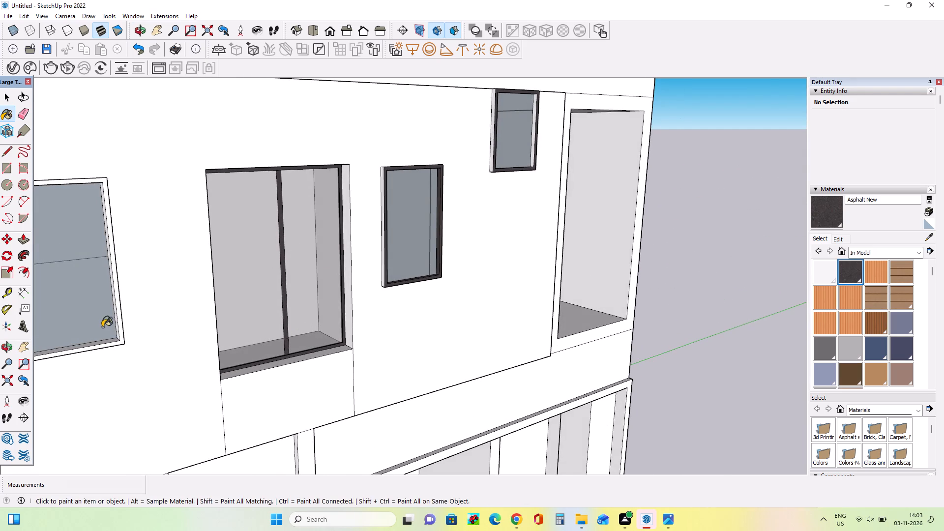
scroll(102, 327, up, 4)
click(131, 332)
middle_drag(120, 347, 196, 355)
scroll(189, 368, up, 3)
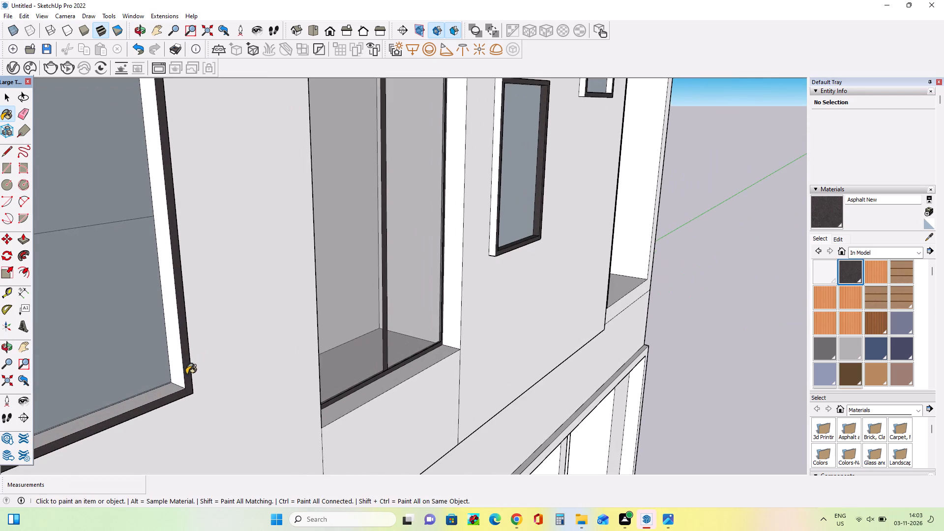
click(177, 381)
click(175, 390)
scroll(298, 371, down, 8)
Paint the outer side face, facing the tall opening, of the middle small window's frame with Asphalt New.
scroll(420, 266, up, 6)
click(420, 267)
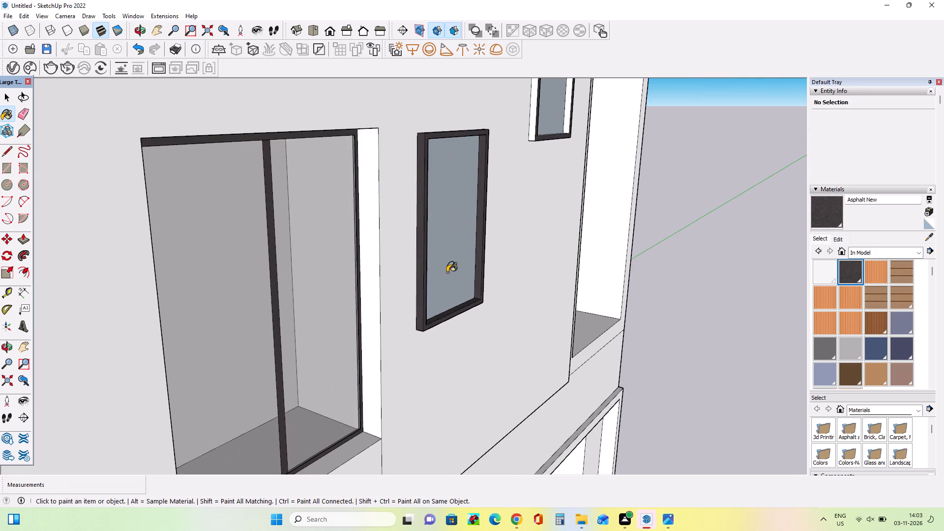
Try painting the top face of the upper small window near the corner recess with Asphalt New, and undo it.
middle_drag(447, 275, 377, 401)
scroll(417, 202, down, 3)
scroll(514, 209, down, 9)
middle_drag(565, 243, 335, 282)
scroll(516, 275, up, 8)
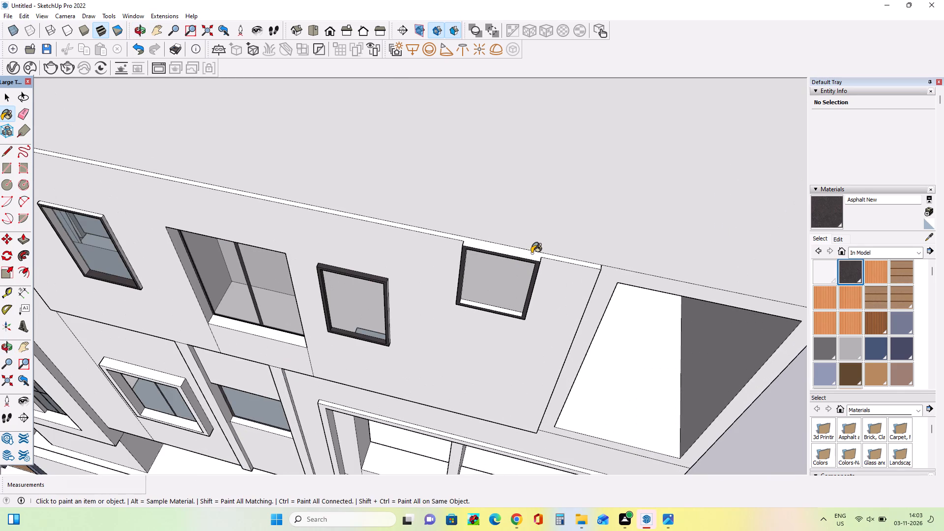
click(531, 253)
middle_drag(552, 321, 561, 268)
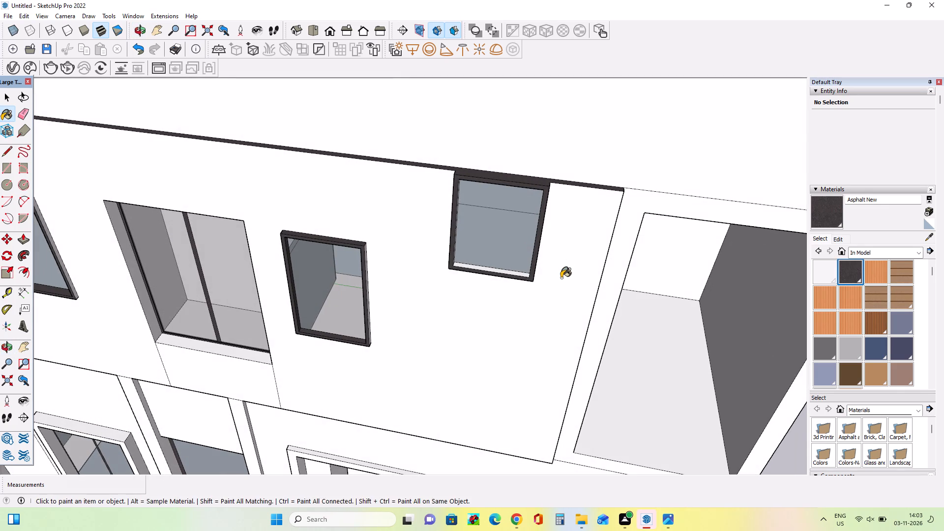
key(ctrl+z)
Paint the outer side and bottom frame faces of the upper small window near the corner recess with Asphalt New.
middle_drag(561, 291, 679, 195)
scroll(497, 190, up, 9)
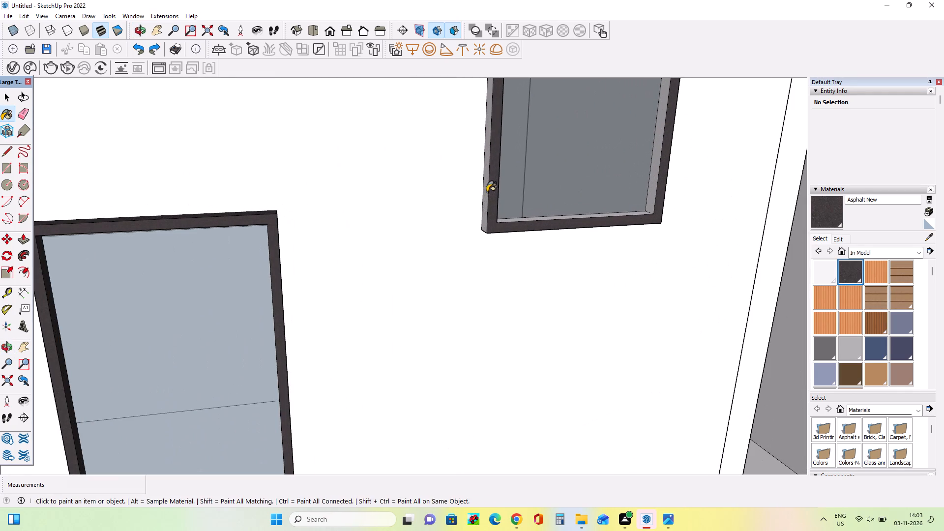
click(483, 196)
scroll(509, 244, up, 1)
middle_drag(509, 244, 545, 74)
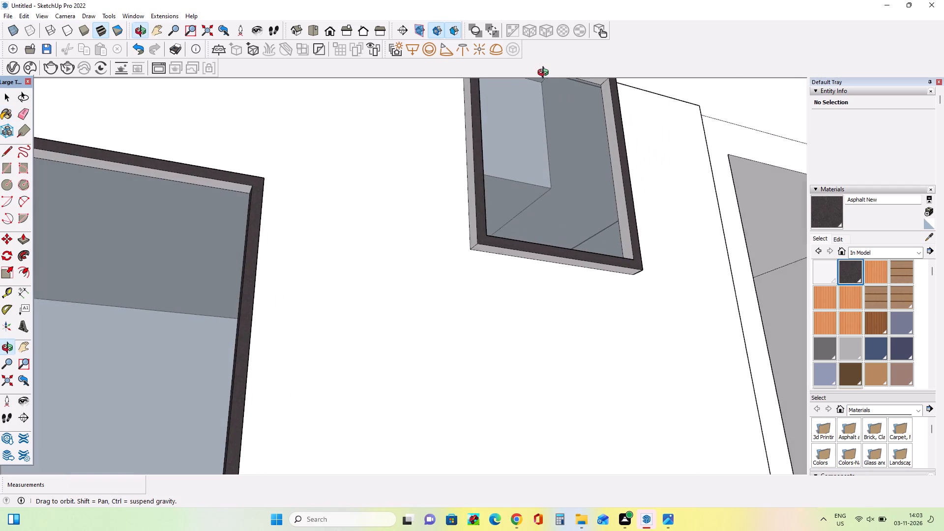
middle_drag(545, 74, 546, 74)
scroll(513, 256, up, 3)
click(512, 256)
click(507, 250)
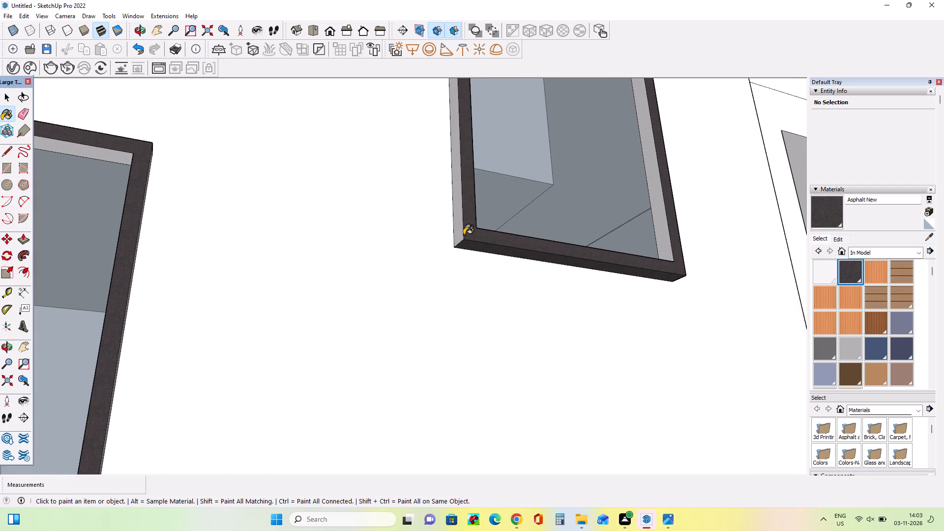
click(458, 229)
middle_drag(466, 294, 141, 432)
scroll(141, 432, down, 3)
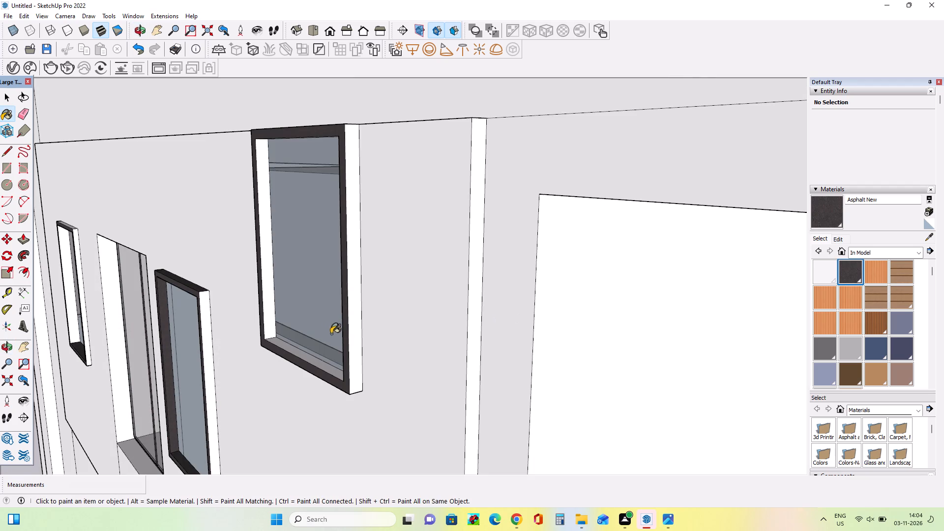
click(352, 333)
scroll(508, 297, down, 9)
middle_drag(367, 325, 534, 302)
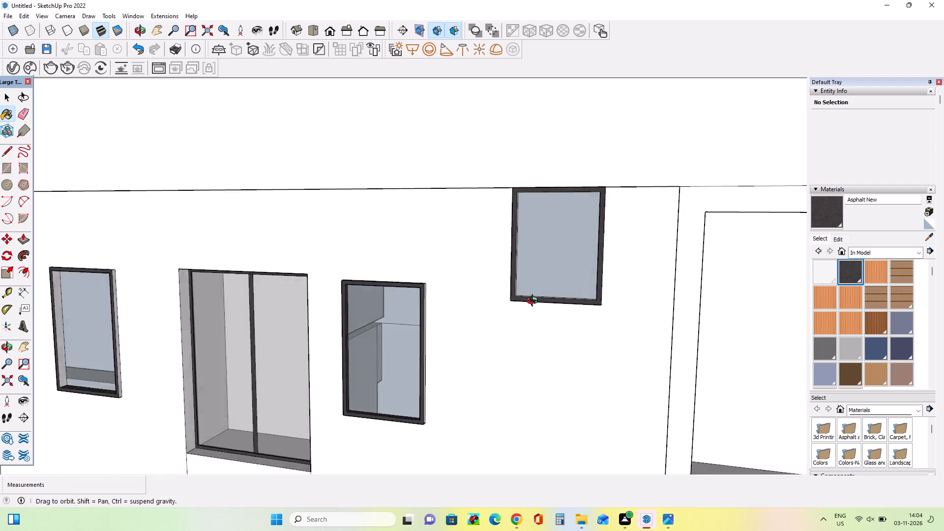
middle_drag(534, 302, 600, 293)
scroll(599, 293, down, 3)
scroll(105, 383, up, 4)
Paint the outer side, bottom and top frame faces of the window farthest from the corner recess with Asphalt New.
middle_drag(353, 380, 184, 432)
scroll(287, 332, up, 2)
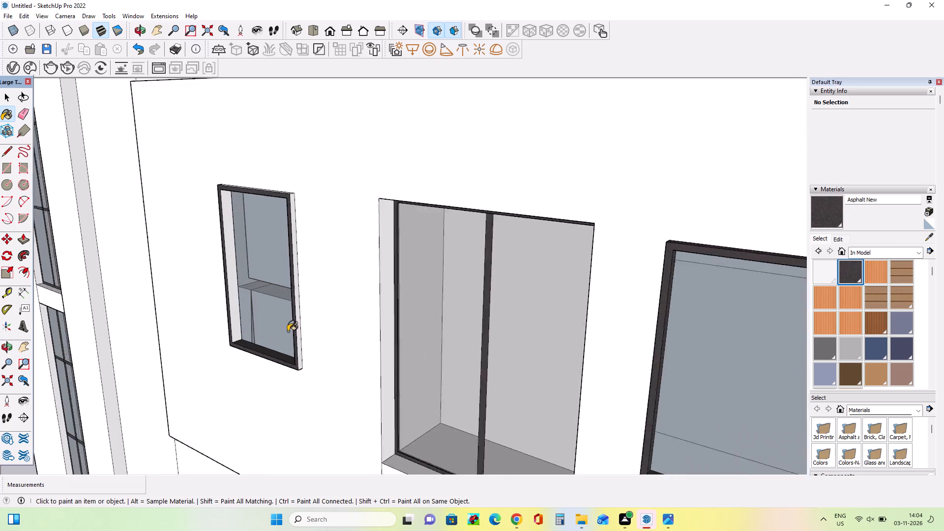
scroll(288, 331, up, 7)
click(305, 347)
middle_drag(280, 415, 438, 165)
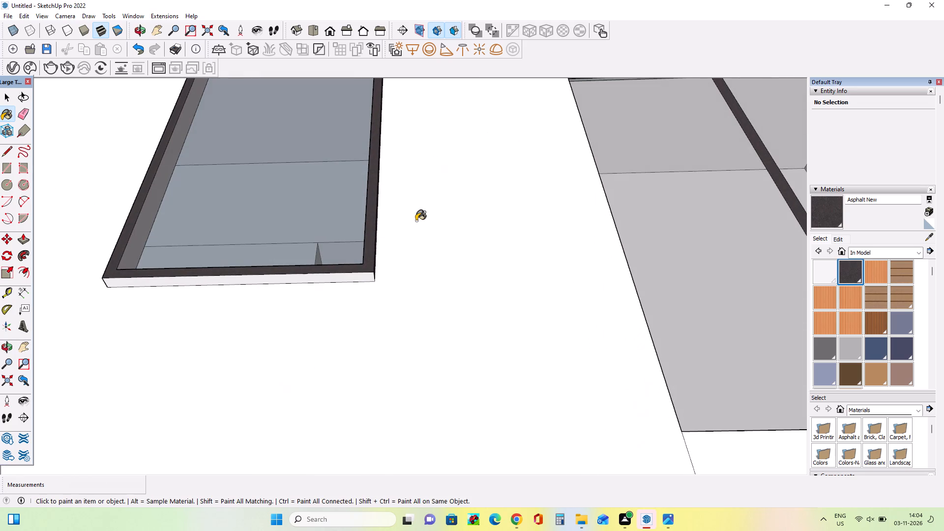
click(353, 277)
middle_drag(380, 295, 613, 407)
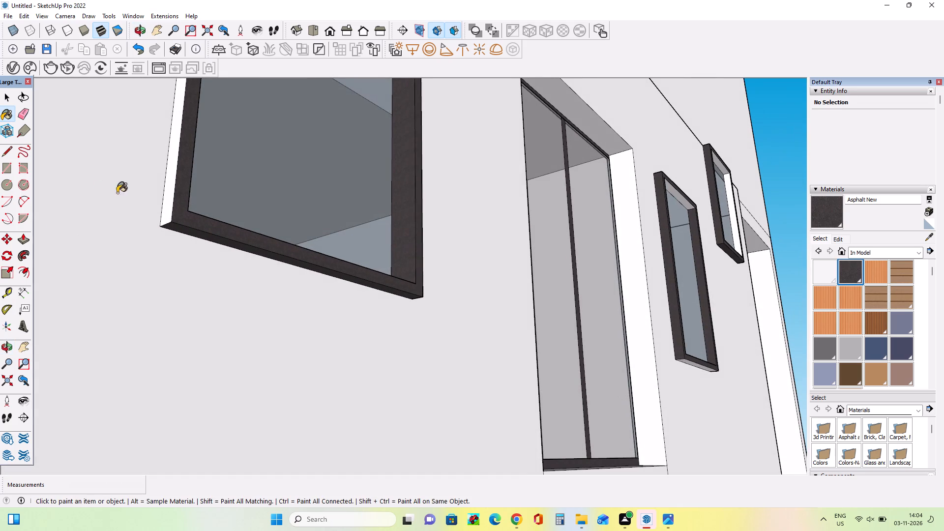
click(166, 214)
scroll(101, 292, down, 15)
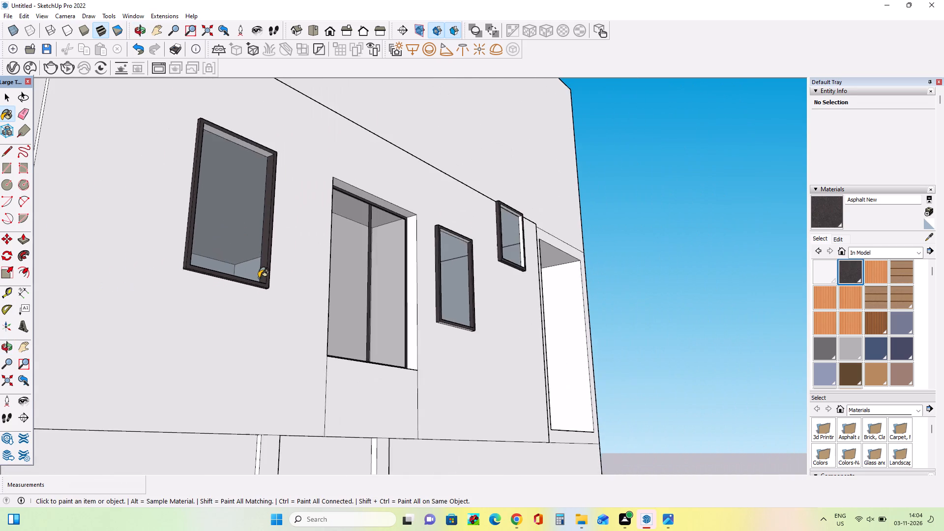
scroll(279, 275, down, 4)
middle_drag(449, 258, 333, 444)
scroll(446, 286, down, 1)
scroll(207, 216, up, 8)
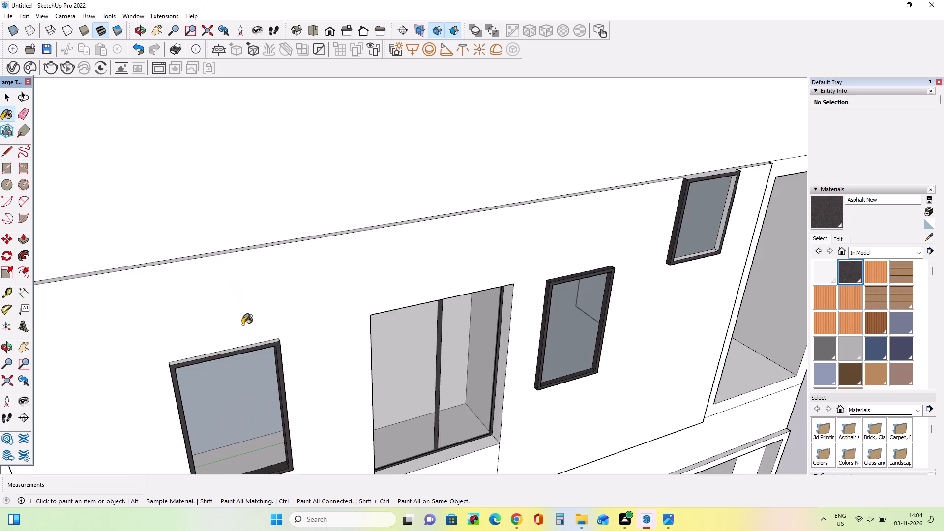
scroll(242, 324, up, 8)
click(270, 348)
scroll(202, 277, down, 7)
scroll(202, 277, up, 1)
scroll(202, 277, down, 5)
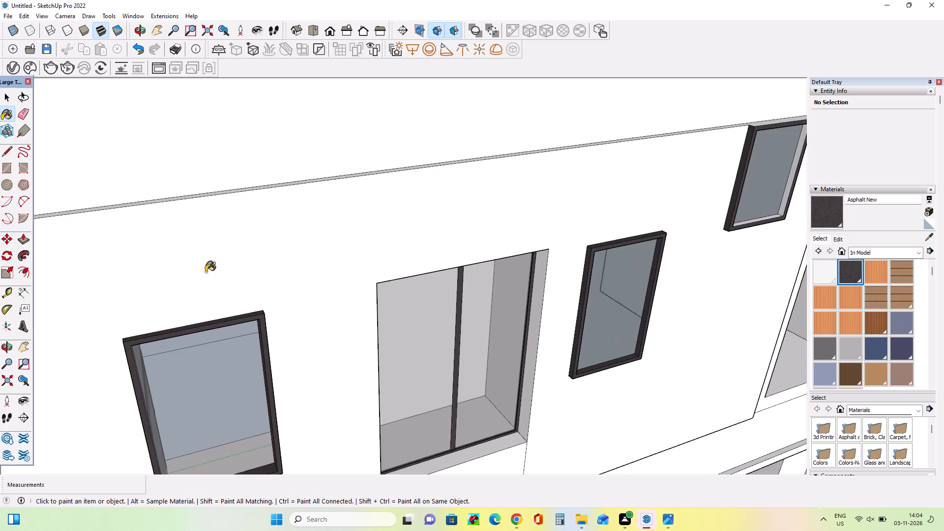
Paint the inner side and bottom frame faces of the upper small window near the corner recess with Asphalt New.
scroll(206, 272, down, 8)
scroll(288, 277, down, 1)
middle_drag(417, 281, 490, 243)
scroll(476, 201, up, 3)
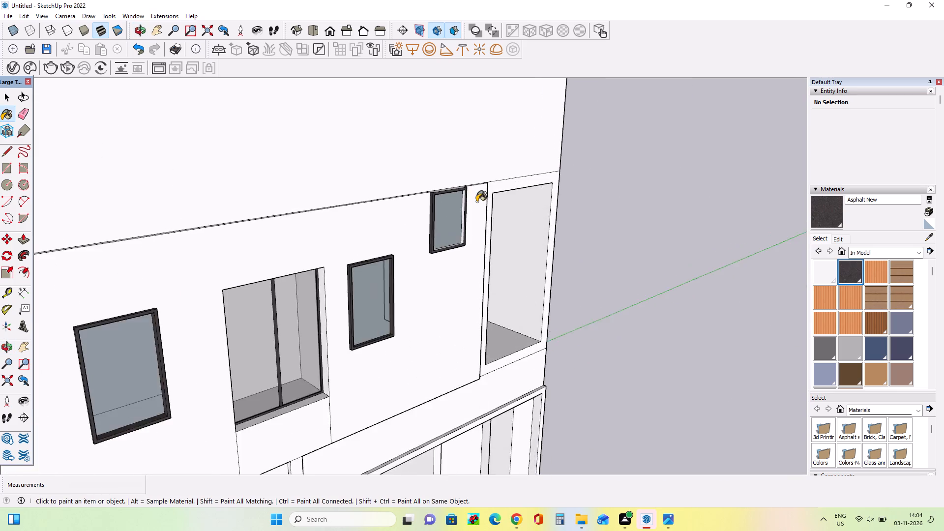
scroll(476, 202, up, 13)
click(451, 239)
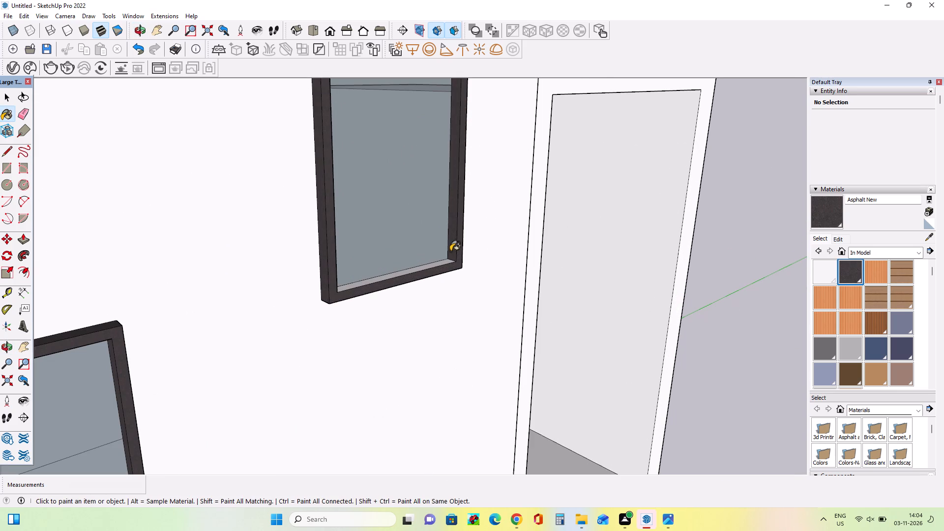
click(446, 261)
Examine the side facade in the reference image and compare its upper floors with the modeled building.
scroll(324, 247, down, 16)
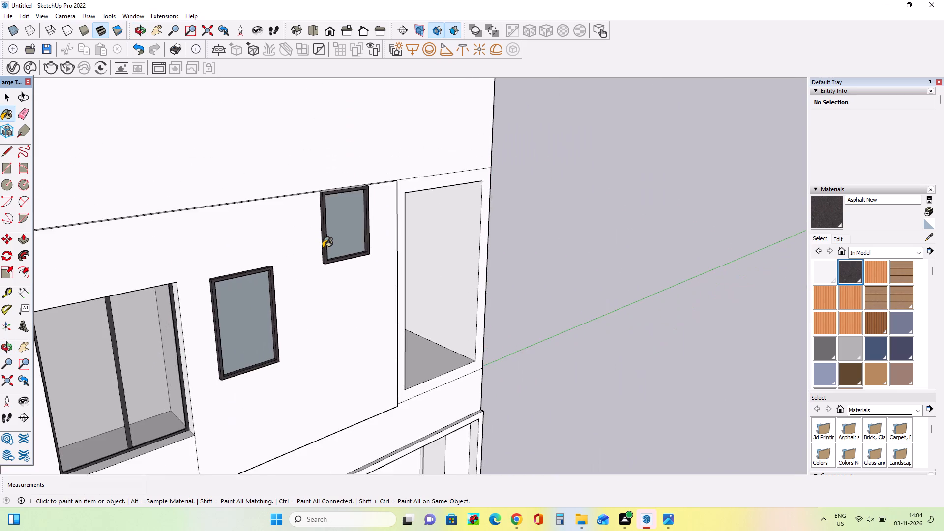
scroll(323, 248, down, 17)
middle_drag(533, 326, 324, 342)
scroll(341, 356, down, 1)
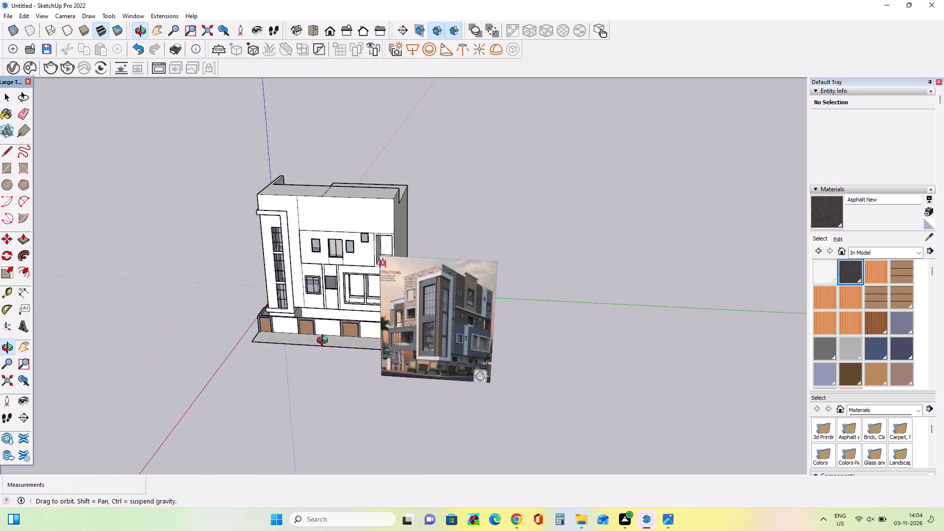
middle_drag(324, 342, 376, 236)
scroll(358, 240, up, 5)
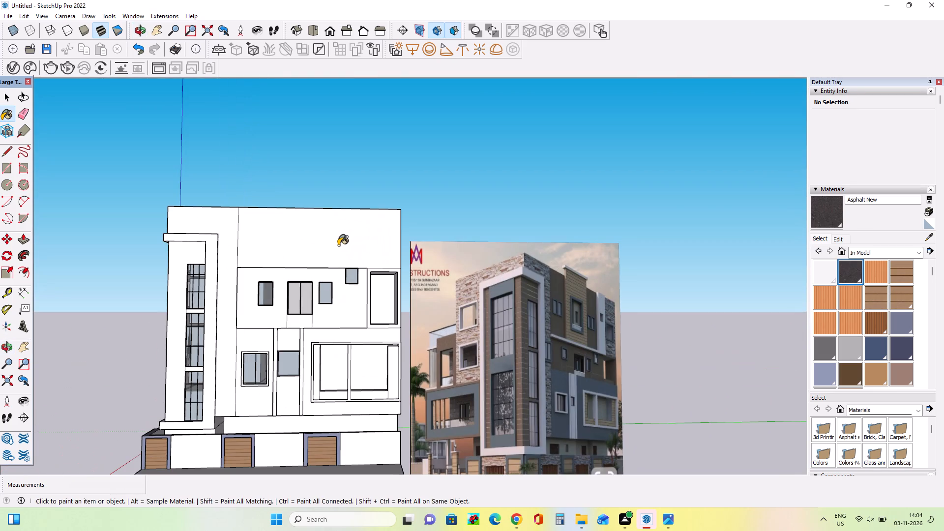
middle_drag(338, 247, 342, 252)
middle_drag(277, 261, 280, 268)
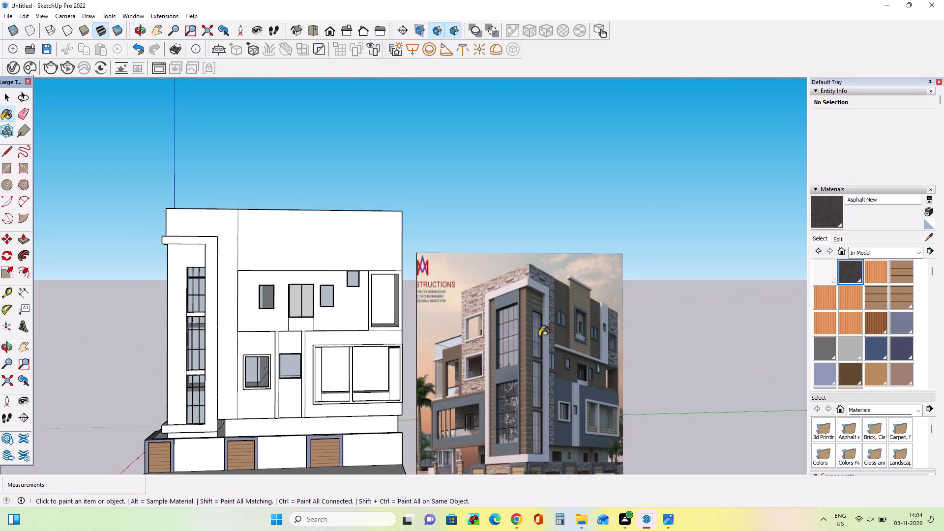
scroll(588, 419, up, 9)
middle_drag(554, 372, 560, 380)
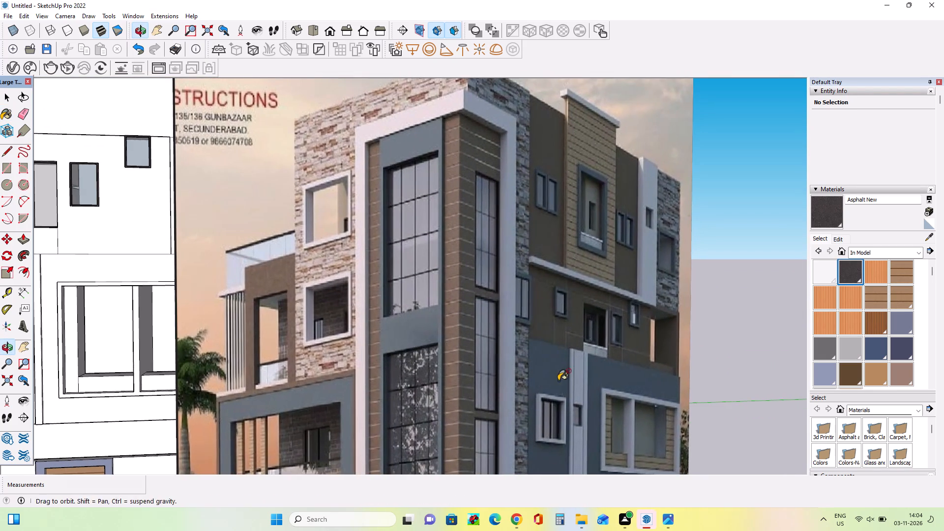
middle_drag(560, 380, 561, 380)
scroll(541, 356, down, 9)
middle_drag(540, 355, 547, 363)
scroll(541, 355, down, 1)
scroll(554, 365, up, 4)
middle_click(554, 365)
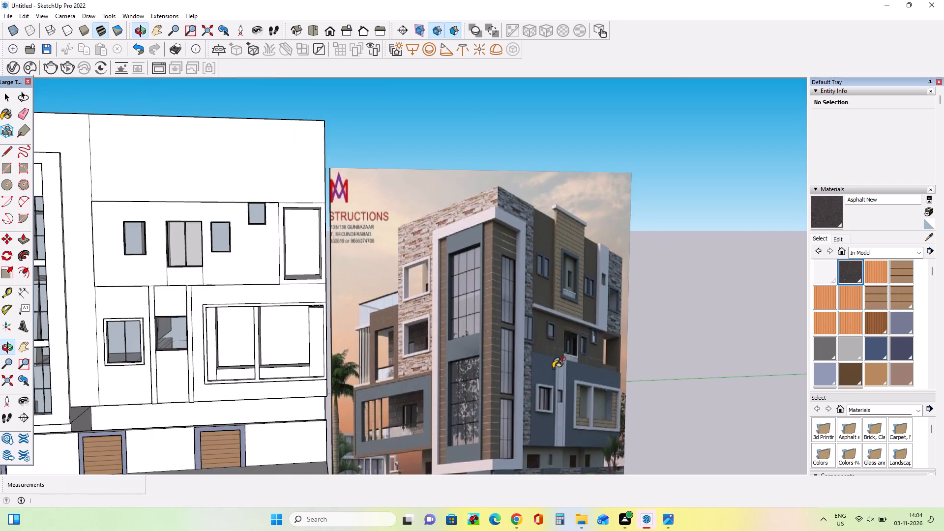
scroll(552, 367, up, 4)
scroll(552, 367, down, 4)
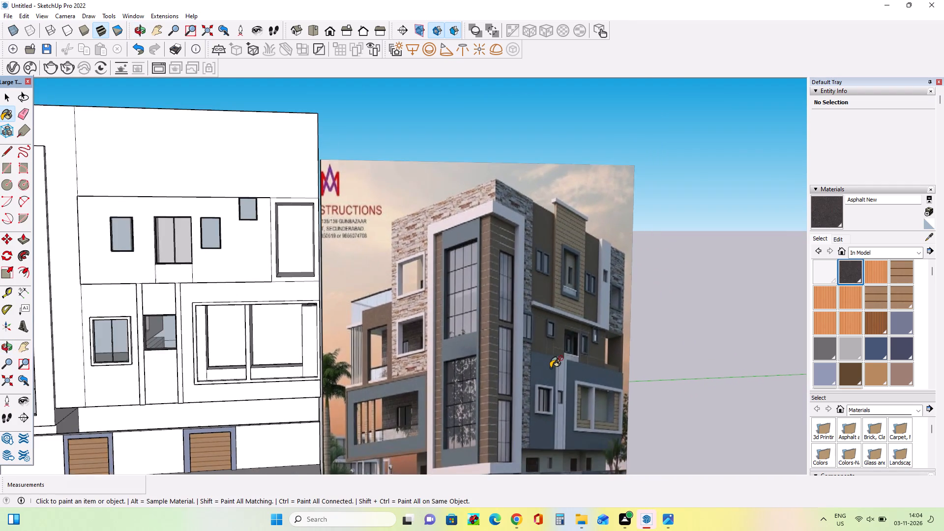
scroll(552, 367, down, 10)
middle_drag(552, 367, 550, 381)
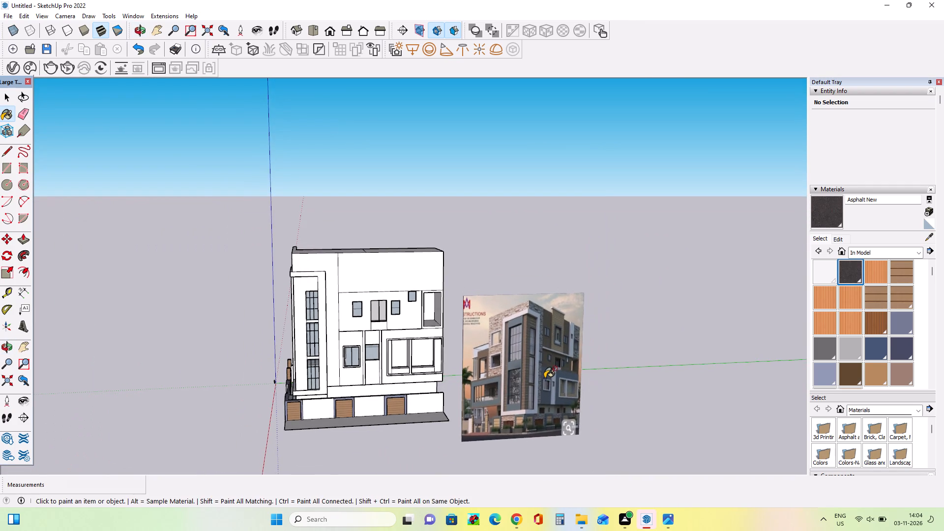
scroll(546, 377, up, 4)
middle_drag(546, 377, 509, 386)
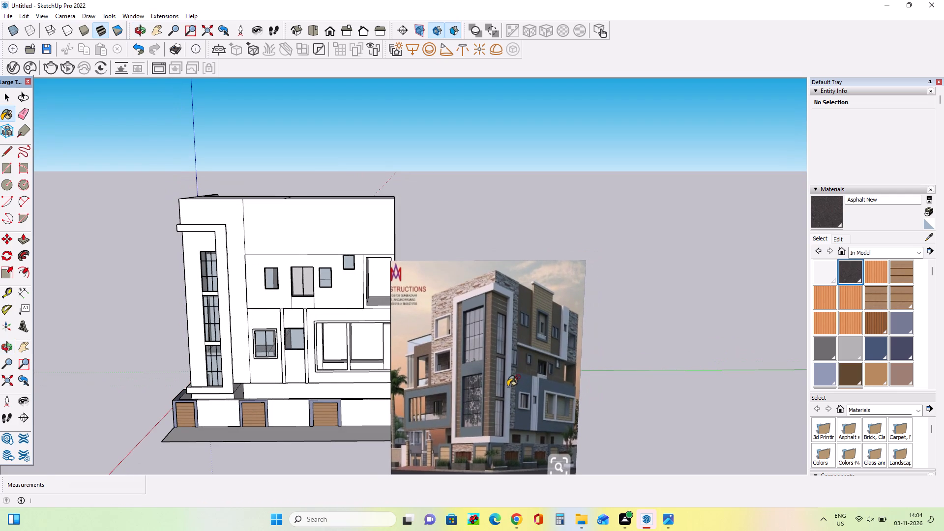
scroll(513, 380, up, 2)
middle_drag(254, 354, 262, 347)
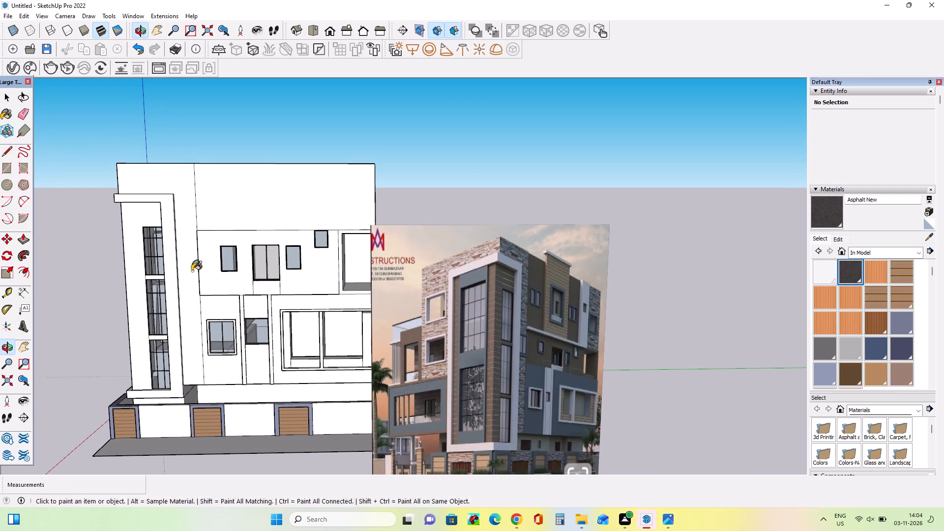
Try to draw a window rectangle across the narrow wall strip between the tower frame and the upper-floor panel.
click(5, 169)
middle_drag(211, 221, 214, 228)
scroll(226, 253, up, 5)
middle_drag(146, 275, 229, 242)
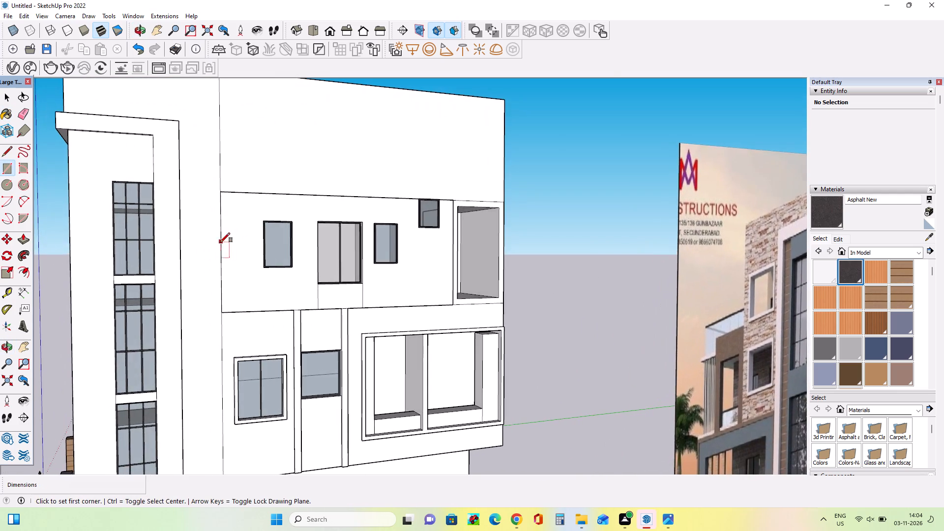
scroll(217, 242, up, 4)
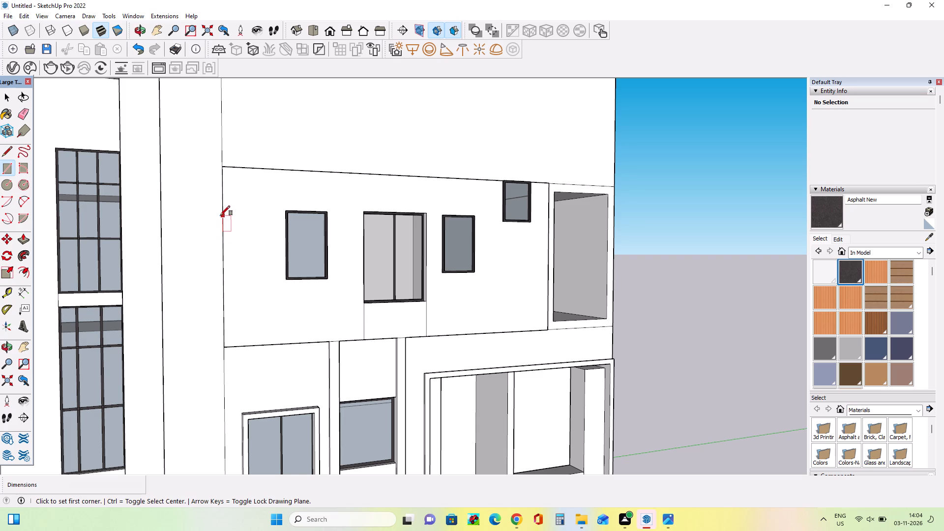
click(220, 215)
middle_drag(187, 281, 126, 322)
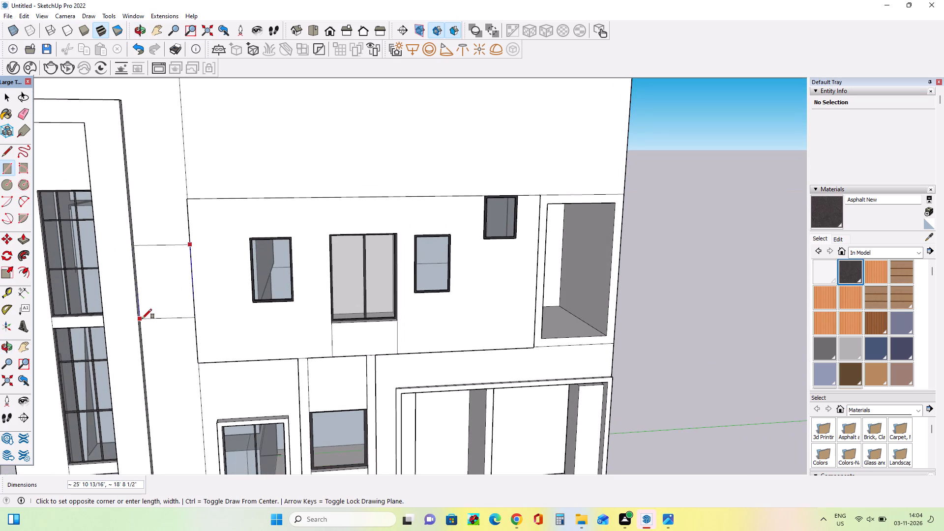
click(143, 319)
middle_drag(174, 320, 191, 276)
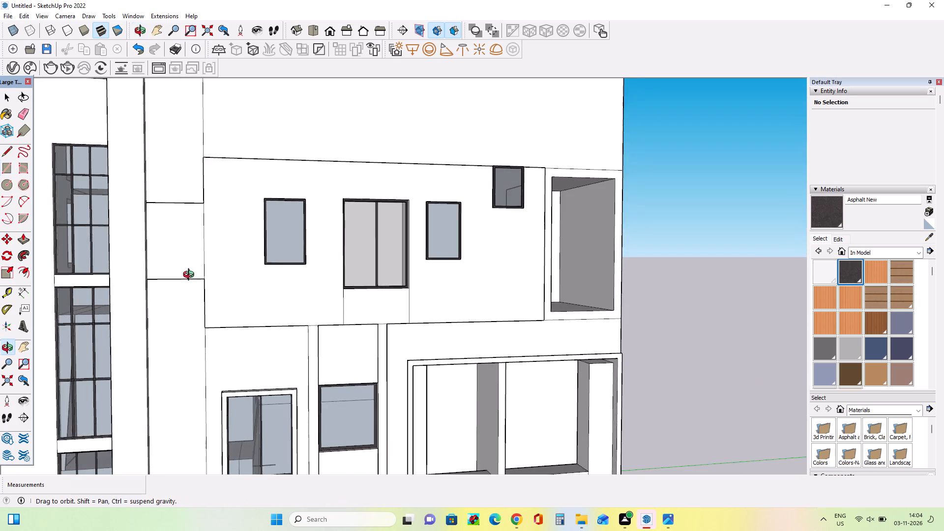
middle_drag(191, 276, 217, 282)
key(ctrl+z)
Draw a window rectangle spanning the narrow wall strip between the tower frame and the upper-floor panel, level with the adjacent windows.
middle_drag(222, 284, 280, 273)
scroll(257, 224, up, 7)
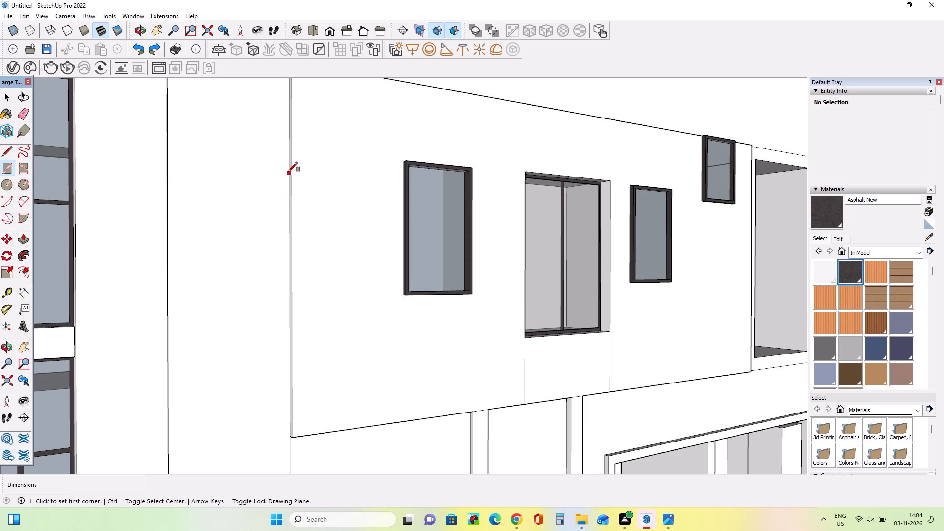
click(288, 165)
scroll(244, 272, up, 1)
middle_drag(244, 272, 115, 358)
click(103, 354)
middle_drag(158, 353, 202, 298)
scroll(202, 298, down, 6)
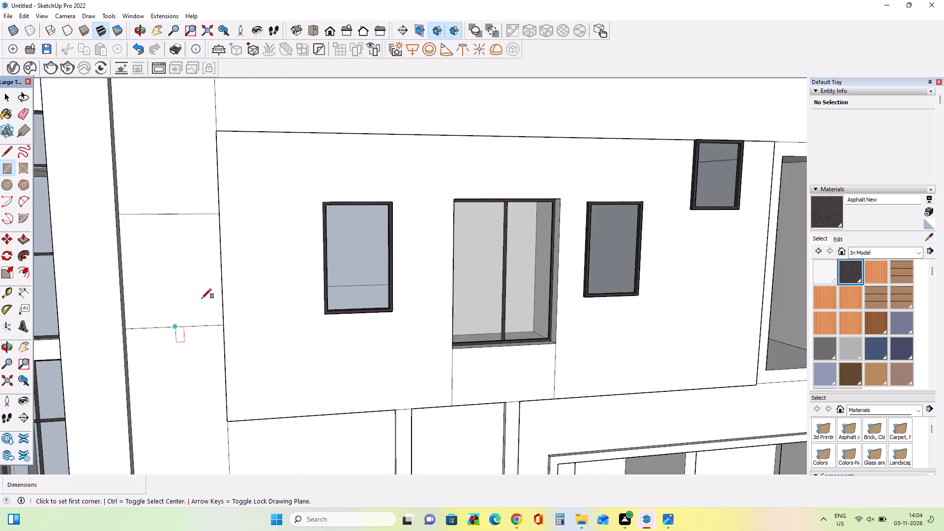
scroll(202, 298, down, 11)
middle_drag(260, 304, 262, 312)
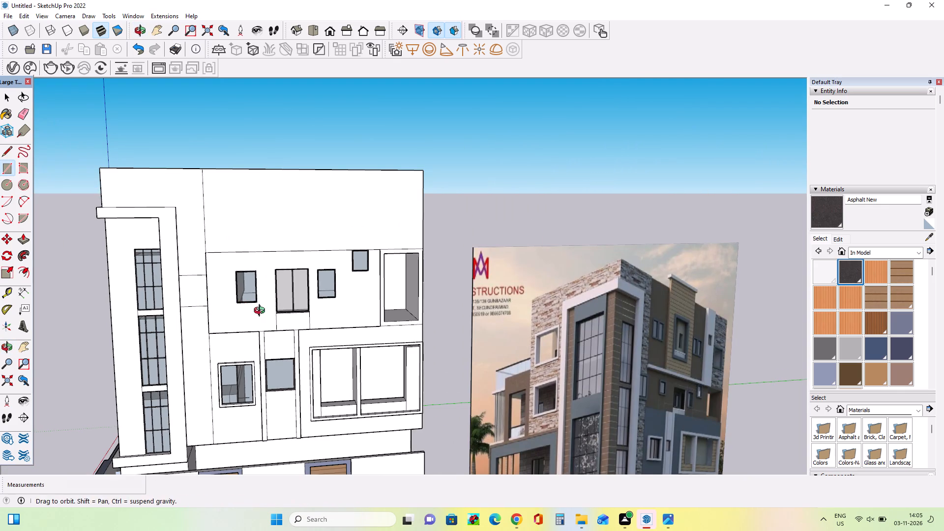
middle_drag(262, 312, 262, 315)
Offset the new rectangle's outline slightly inward to form a thin window frame border.
scroll(144, 320, up, 2)
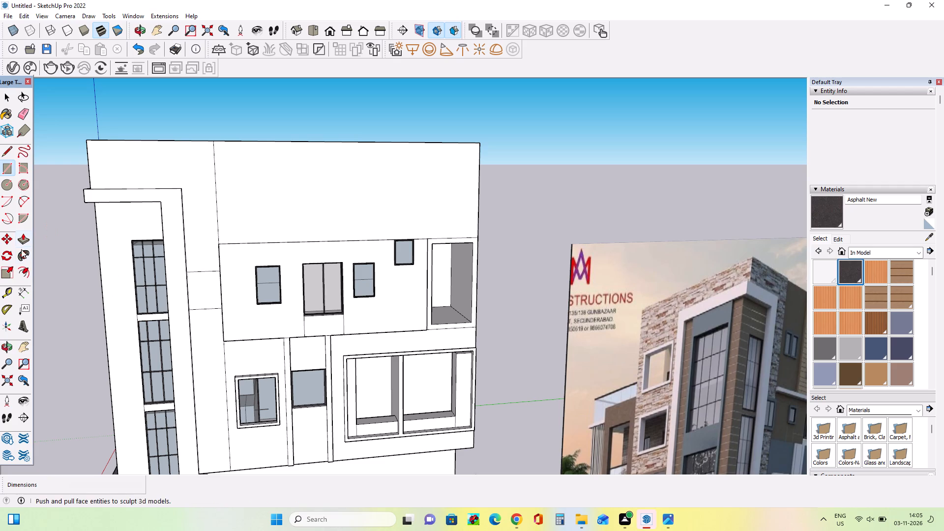
click(28, 269)
drag(207, 289, 215, 294)
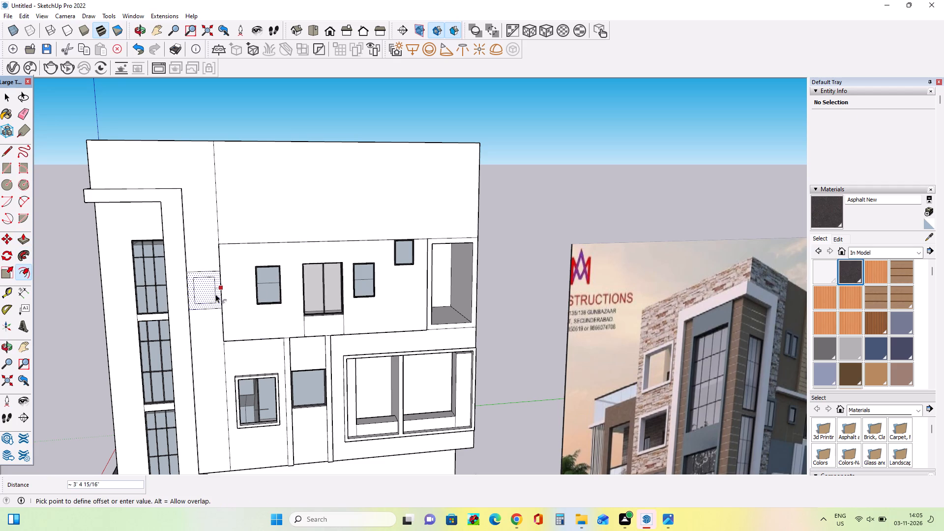
drag(215, 294, 220, 296)
middle_drag(192, 298, 202, 301)
scroll(217, 315, up, 7)
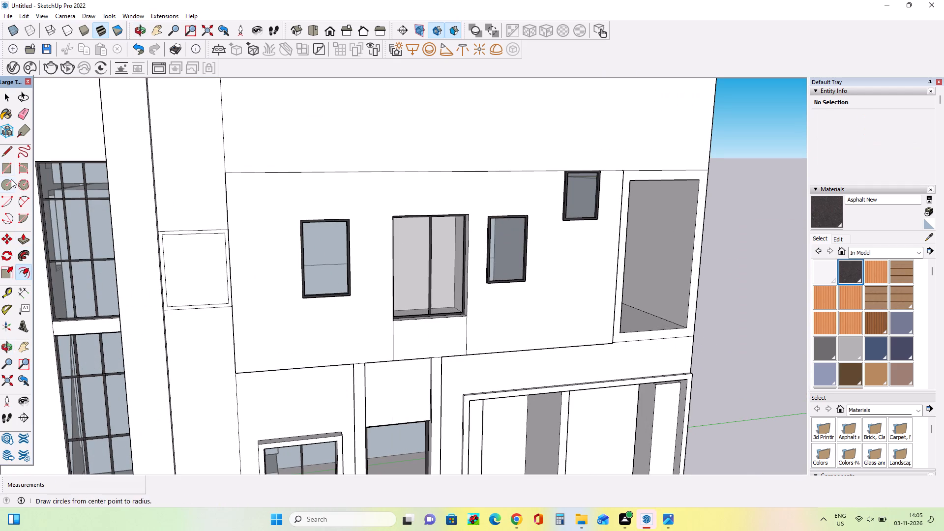
Draw a vertical mullion rectangle about 1' 5" by 20' 7" in the middle of the strip window's inner opening.
click(9, 166)
click(197, 306)
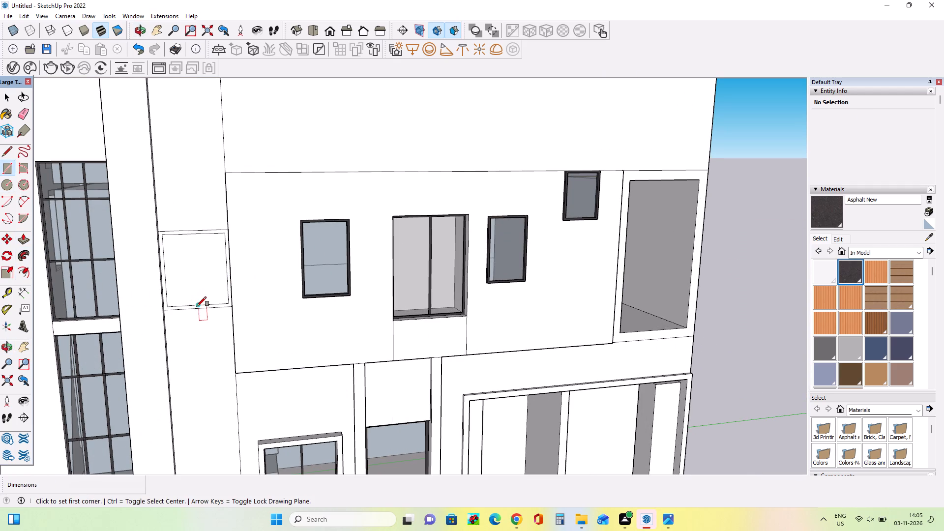
scroll(202, 237, up, 3)
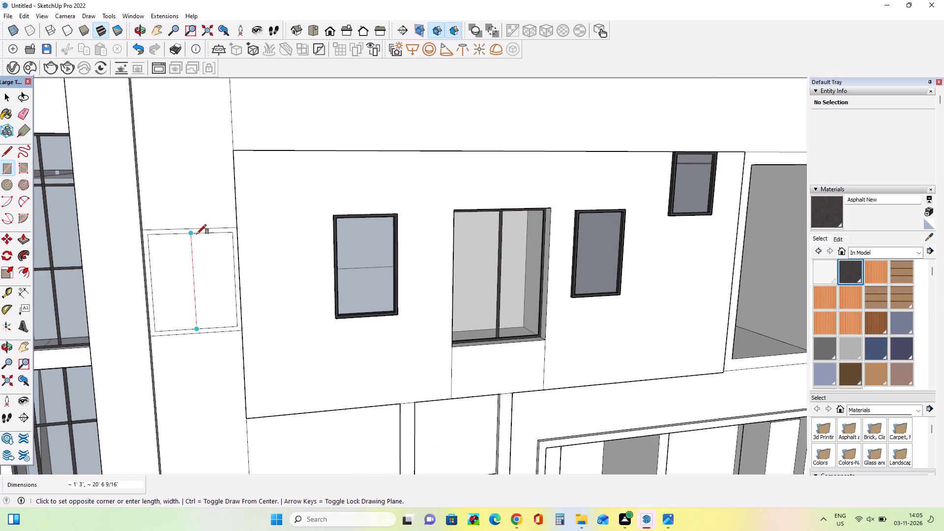
click(198, 236)
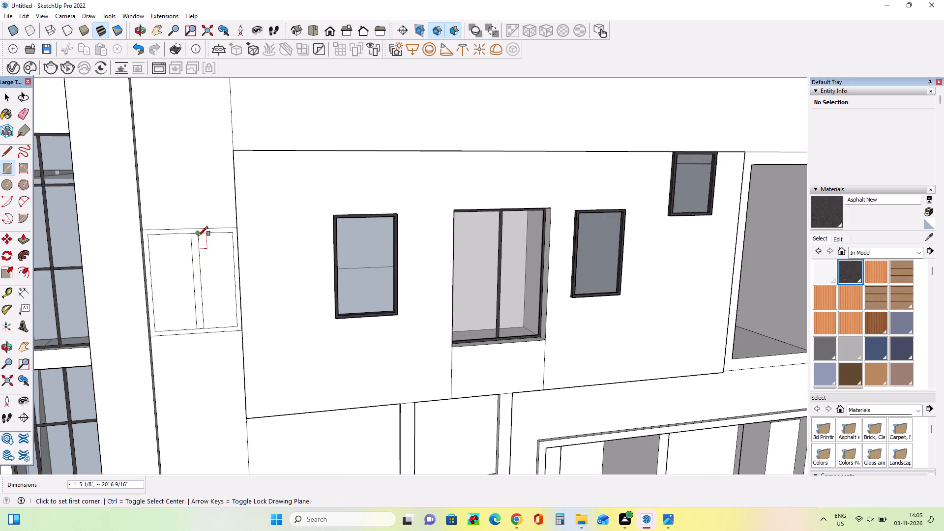
Paint the strip window's frame border and central mullion with Asphalt New.
middle_drag(222, 281, 229, 298)
scroll(199, 290, down, 14)
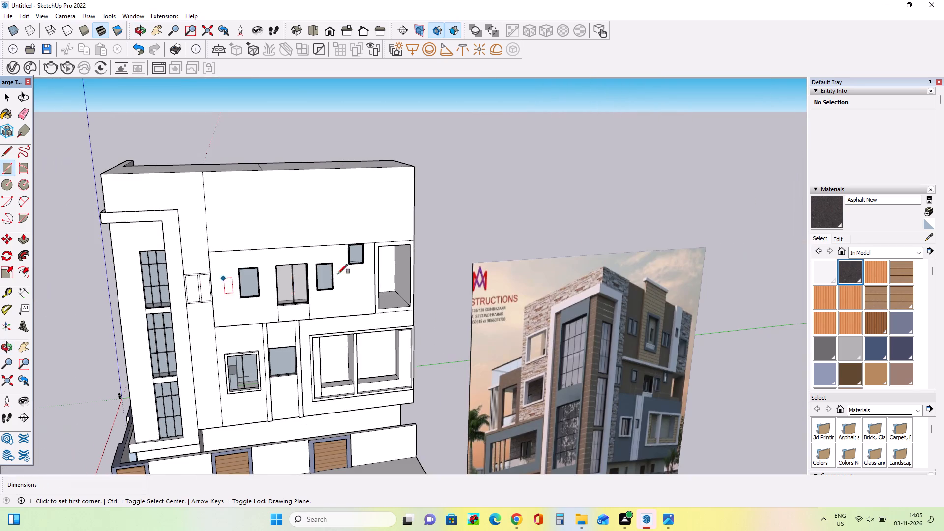
click(851, 274)
scroll(220, 316, up, 6)
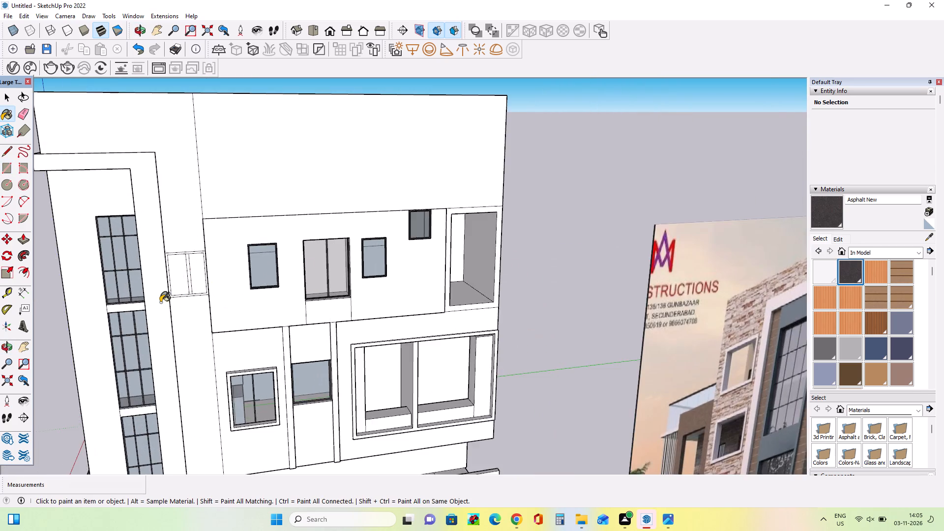
scroll(160, 302, up, 11)
click(234, 275)
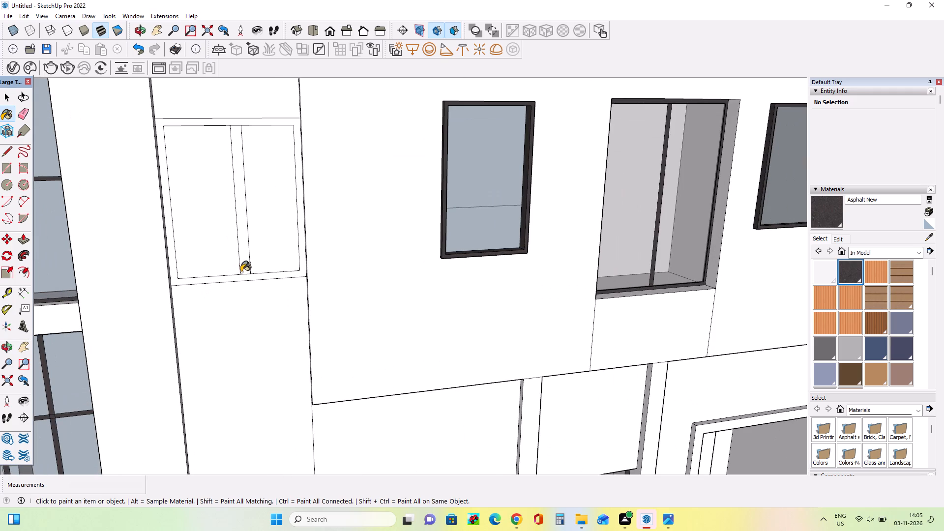
click(242, 268)
click(239, 278)
middle_drag(228, 276, 201, 295)
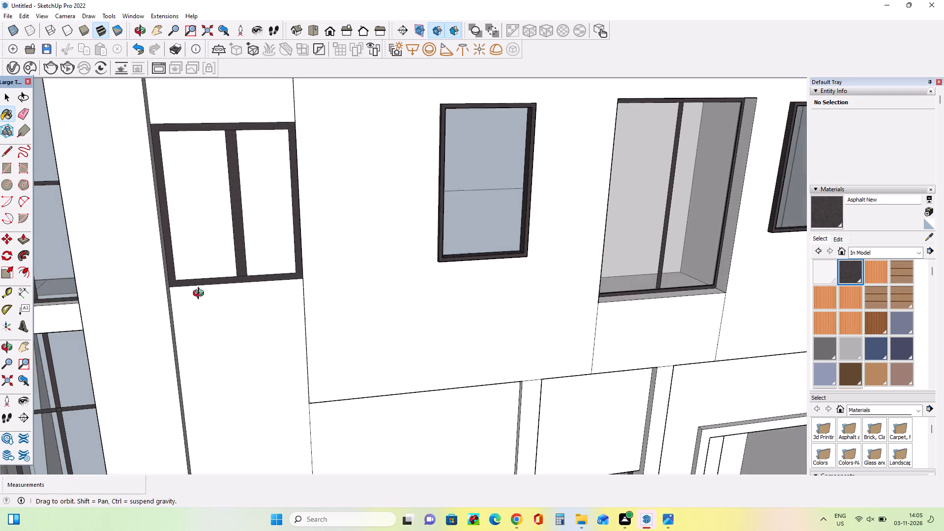
middle_drag(201, 295, 197, 295)
Paint both panes of the strip window with Translucent Glass Gray.
scroll(852, 322, down, 3)
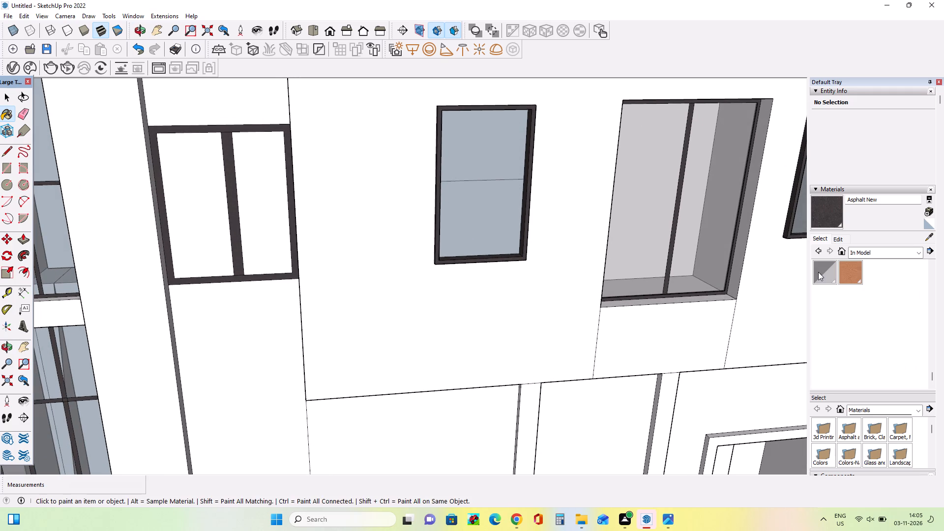
click(822, 273)
click(214, 211)
click(262, 216)
middle_drag(270, 271, 146, 255)
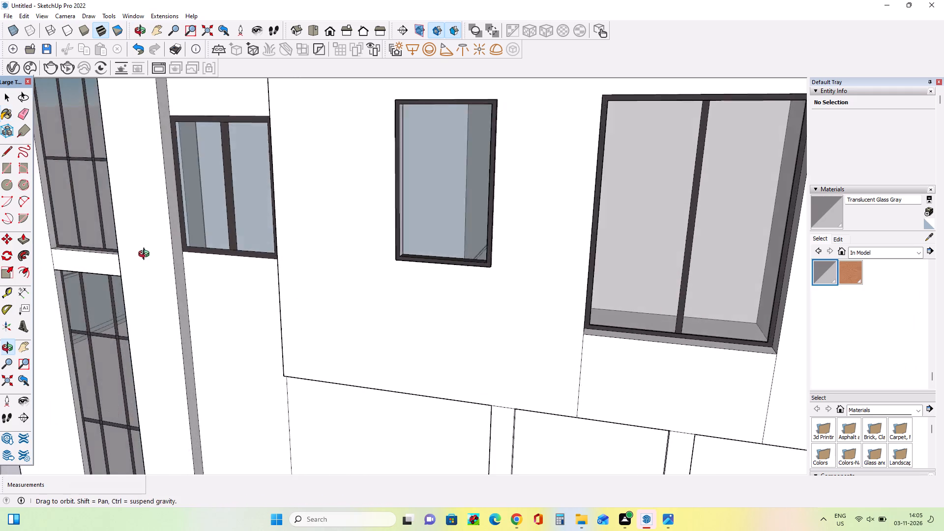
middle_drag(146, 255, 203, 241)
Examine the side facade windows and wall details in the reference image and compare them with the modeled building.
scroll(203, 241, down, 20)
scroll(203, 241, down, 3)
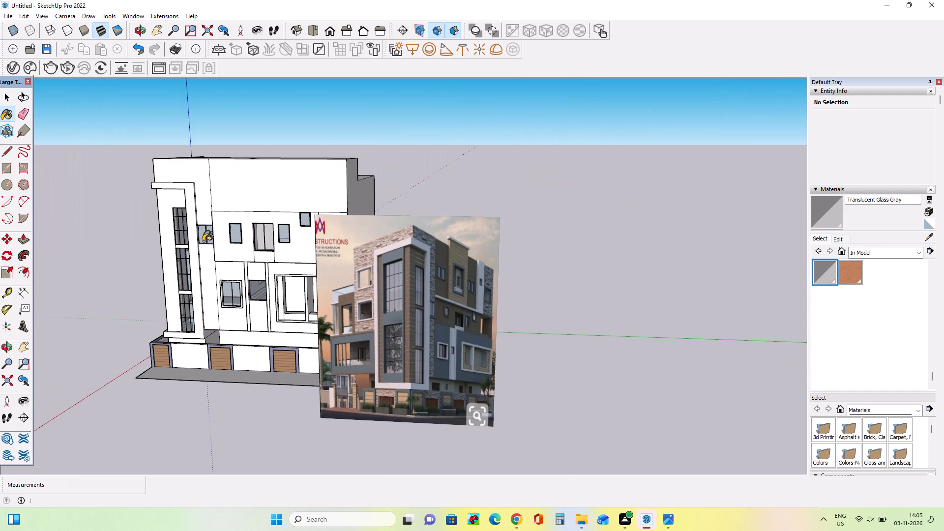
middle_drag(416, 319, 424, 337)
scroll(464, 361, up, 14)
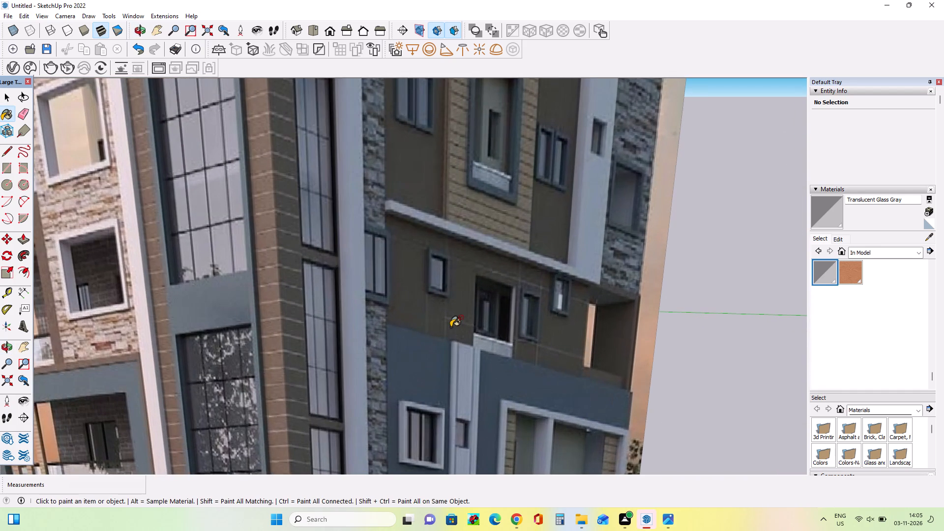
scroll(539, 324, down, 7)
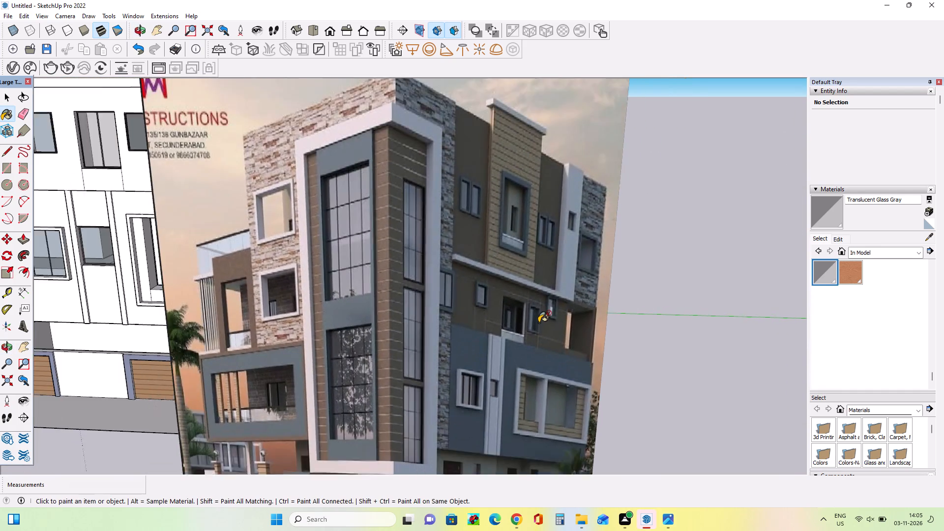
scroll(540, 322, down, 6)
middle_drag(540, 322, 563, 313)
middle_drag(594, 354, 596, 344)
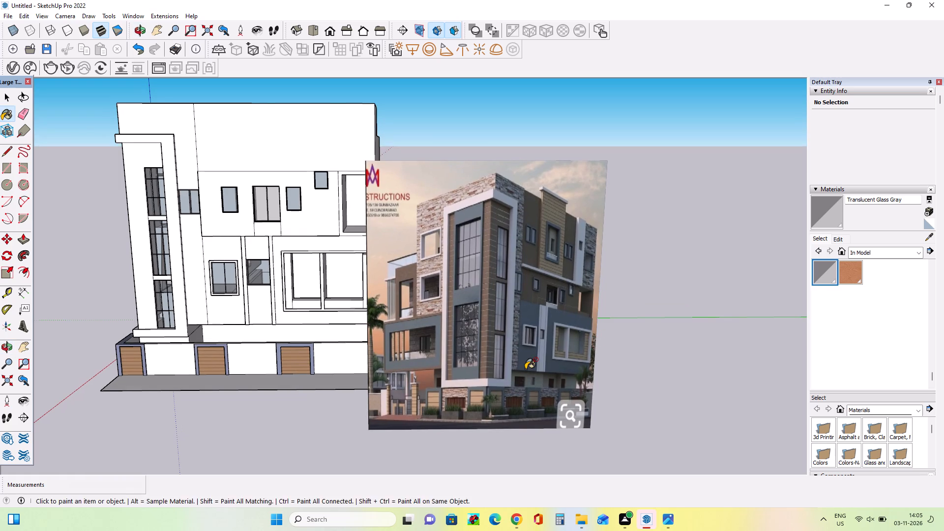
middle_drag(528, 369, 537, 368)
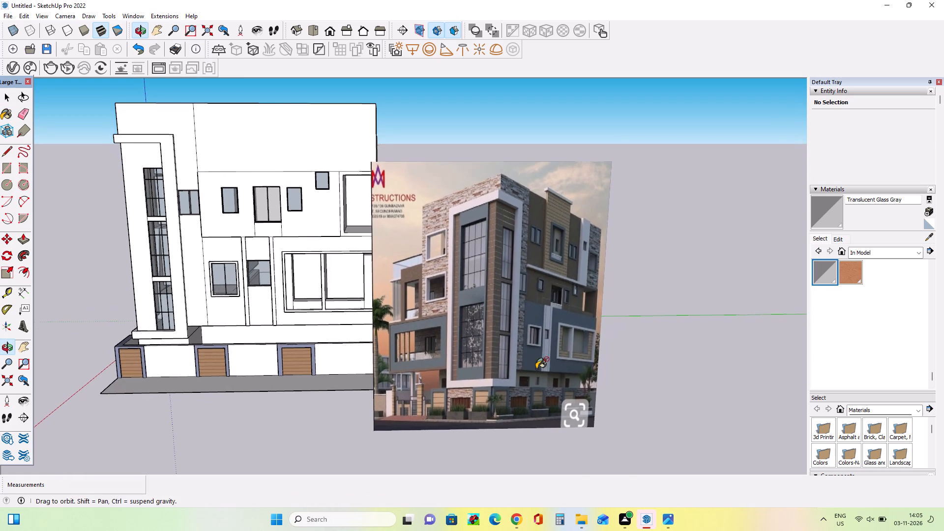
middle_drag(537, 368, 535, 370)
scroll(542, 342, up, 15)
scroll(609, 354, down, 10)
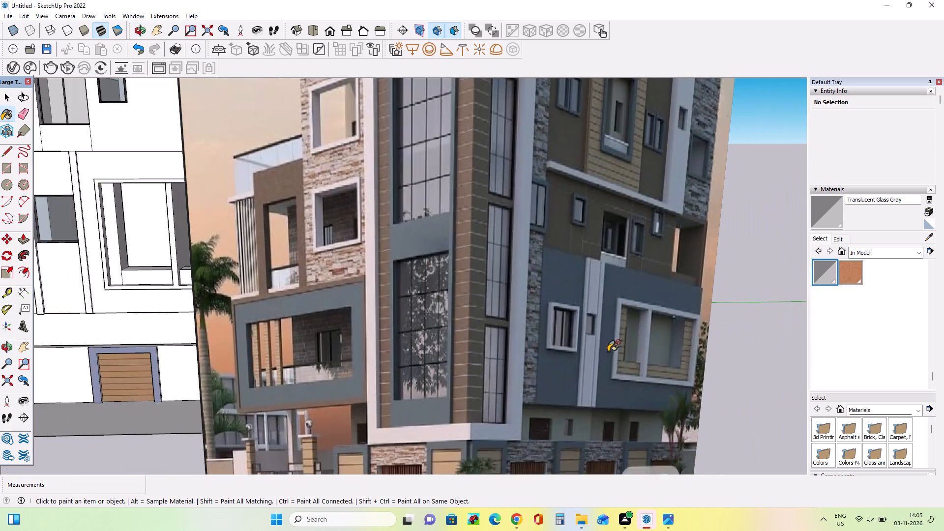
Draw a narrow vertical mullion rectangle about 22' 3" tall down the middle of the lower-floor window between the two vertical bands.
scroll(609, 351, down, 4)
middle_drag(164, 318, 187, 285)
scroll(188, 281, down, 1)
scroll(236, 224, up, 8)
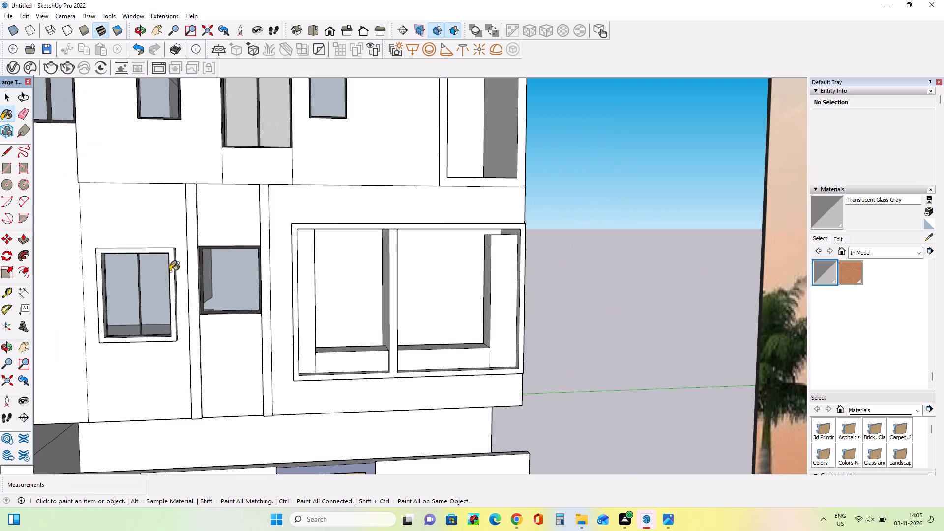
click(4, 166)
scroll(191, 329, up, 7)
middle_drag(245, 338, 254, 397)
scroll(252, 335, up, 4)
click(255, 314)
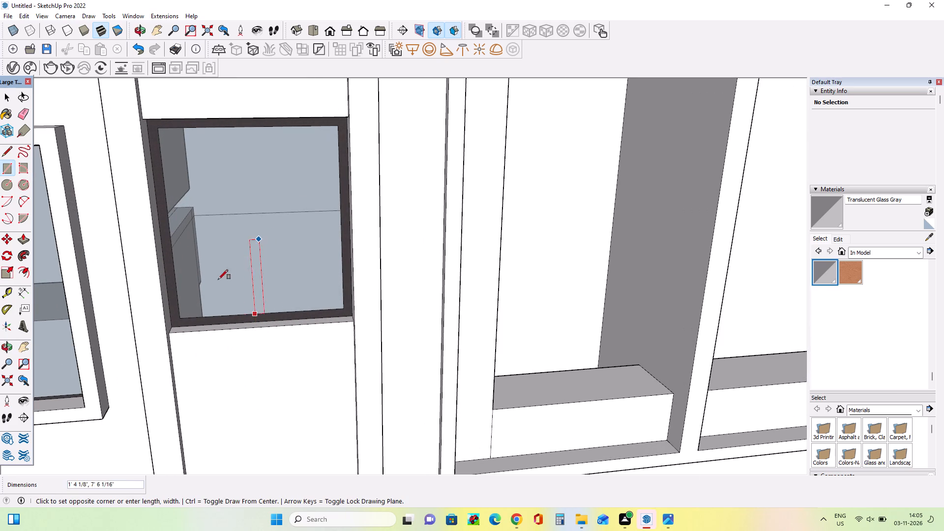
key(Escape)
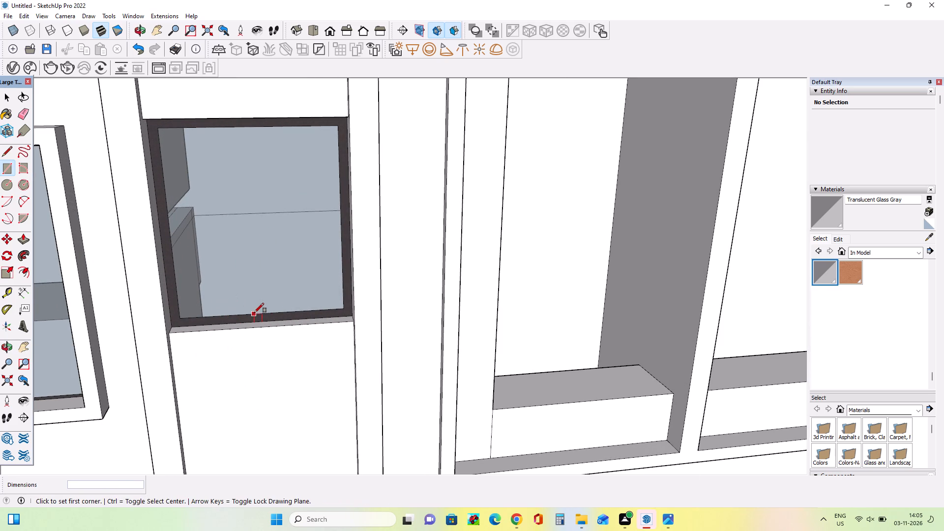
click(262, 313)
scroll(265, 275, down, 8)
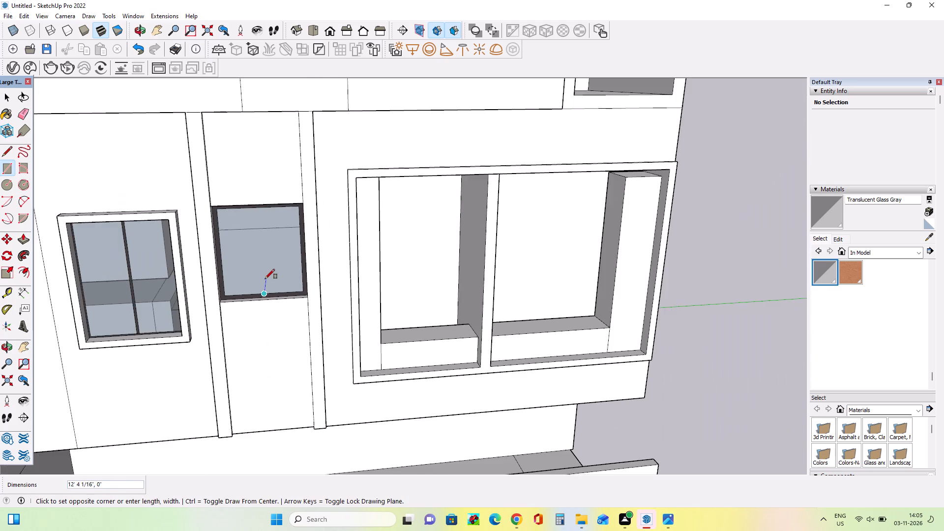
middle_drag(276, 253, 310, 199)
scroll(283, 149, up, 7)
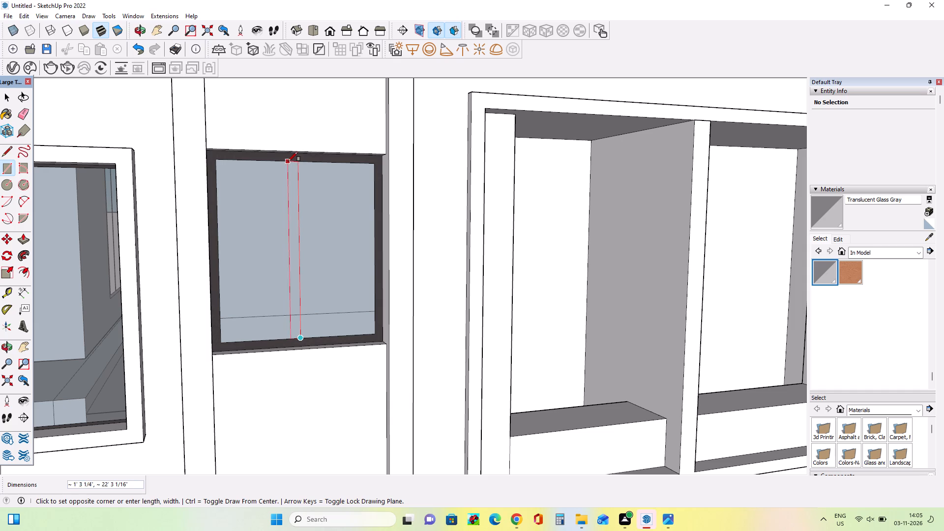
click(291, 161)
Paint the new central mullion of the lower-floor window between the vertical bands with Asphalt New.
middle_drag(327, 327, 310, 329)
scroll(814, 277, up, 13)
scroll(891, 350, up, 1)
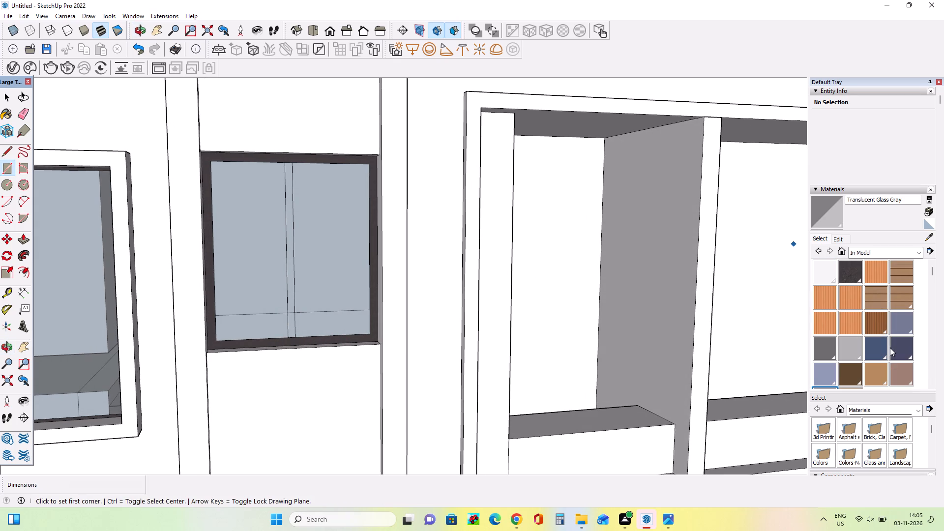
scroll(890, 348, up, 2)
click(854, 274)
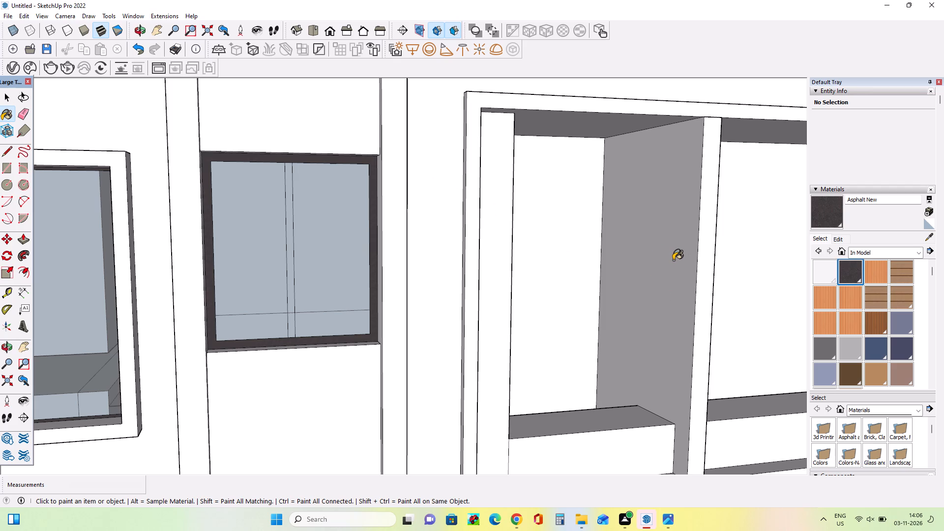
scroll(673, 260, up, 3)
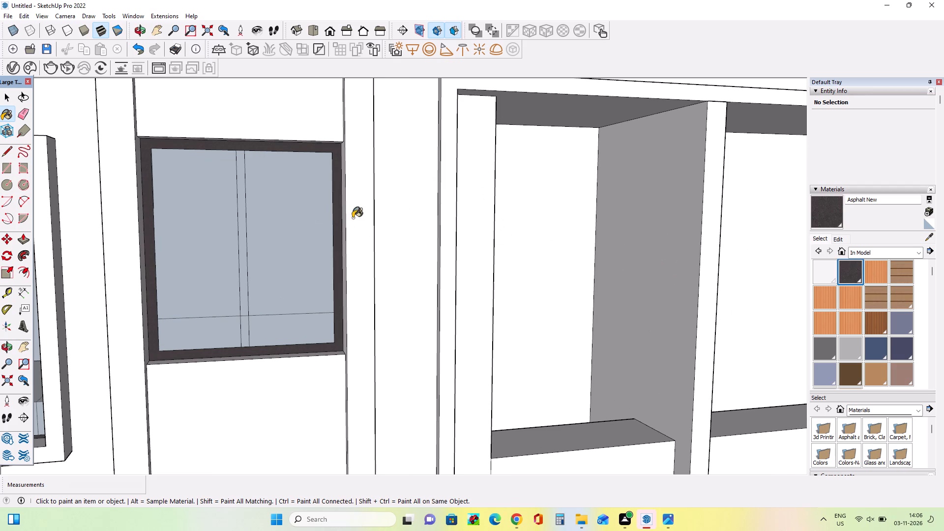
scroll(447, 275, down, 3)
scroll(225, 284, up, 3)
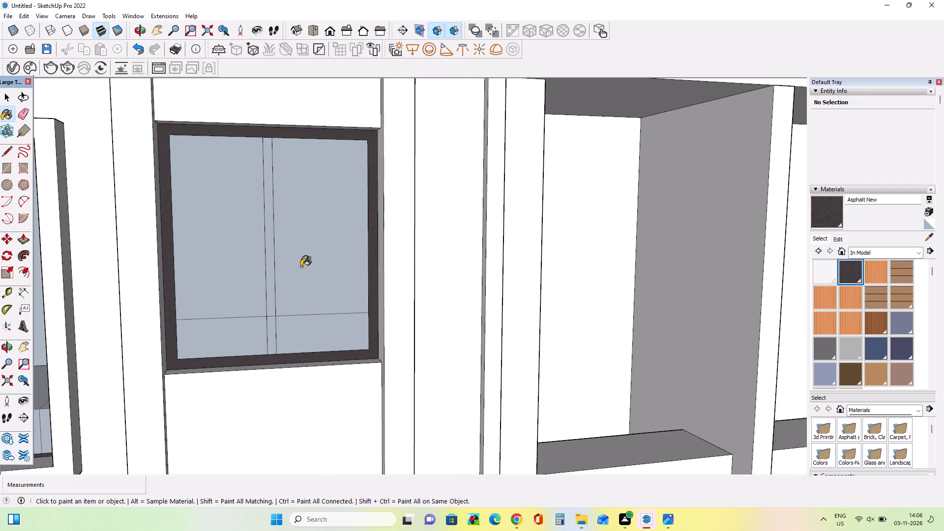
scroll(307, 261, up, 2)
click(262, 250)
middle_drag(336, 292, 372, 341)
scroll(362, 341, down, 2)
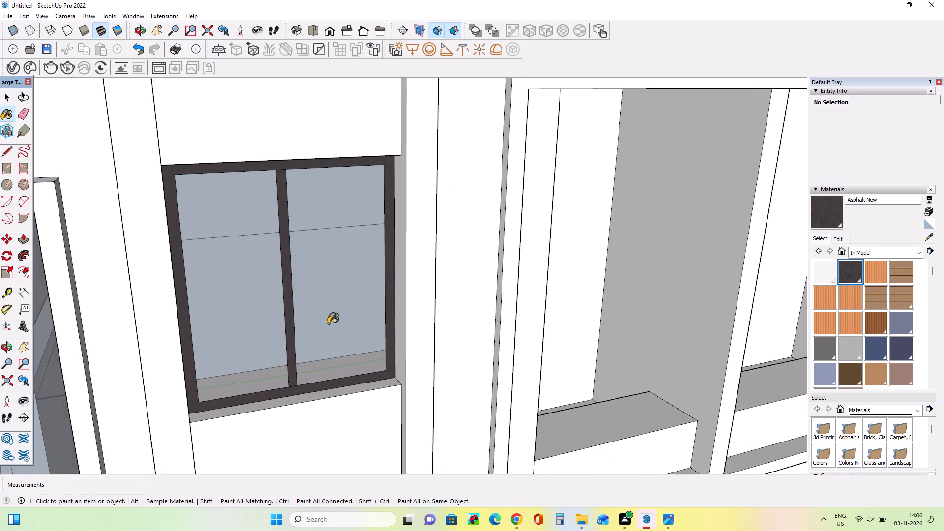
Examine the upper side facade in the reference image and compare it with the modeled building's blank top-floor wall.
scroll(328, 323, down, 17)
scroll(328, 323, down, 4)
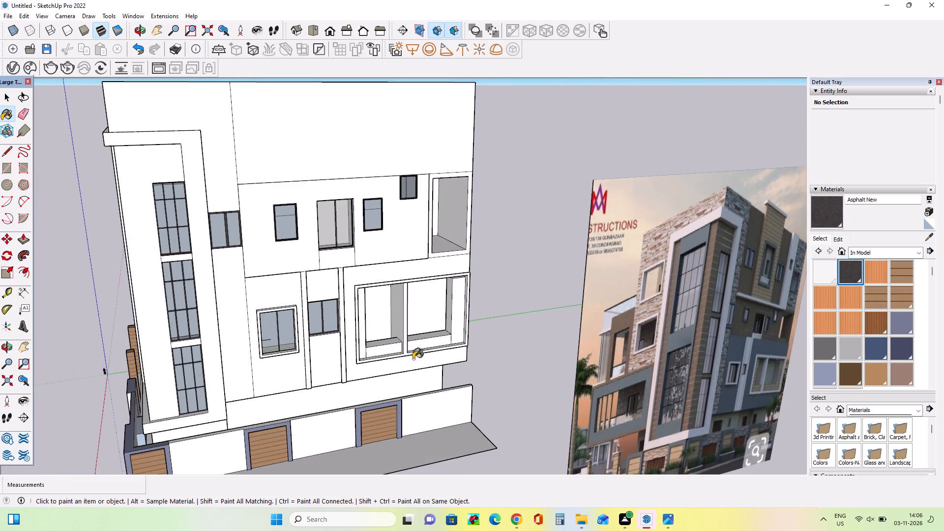
middle_drag(423, 374, 420, 394)
scroll(420, 394, down, 9)
middle_drag(401, 344, 386, 238)
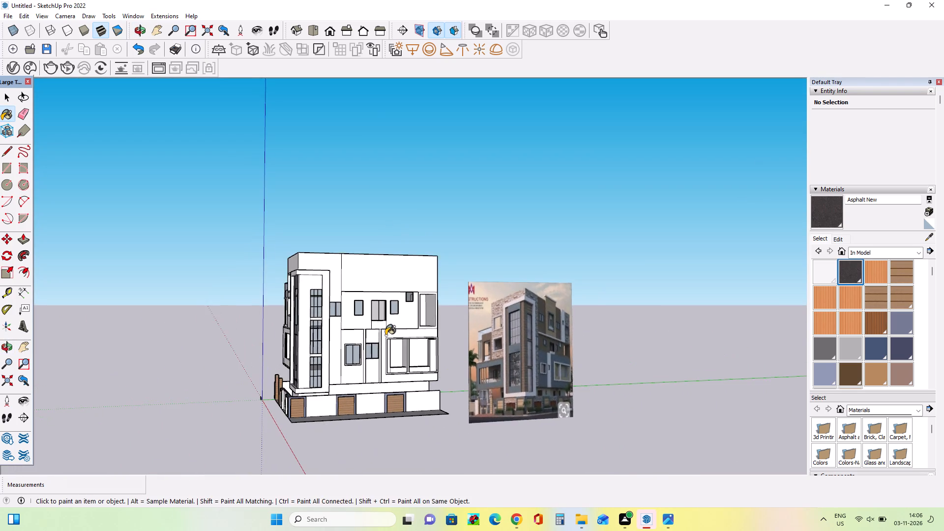
scroll(385, 337, up, 3)
middle_drag(386, 342, 310, 340)
scroll(571, 356, up, 3)
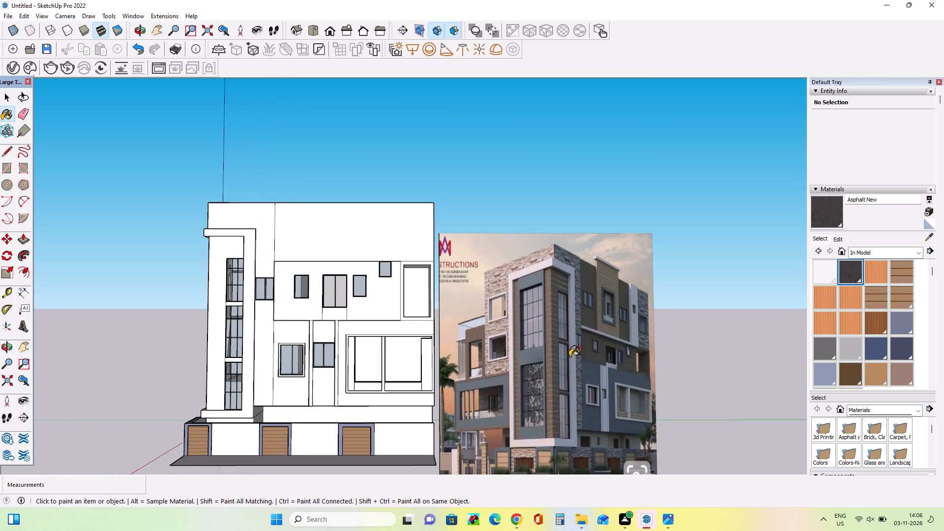
middle_drag(571, 356, 536, 361)
scroll(437, 367, down, 2)
middle_drag(437, 374, 434, 382)
middle_drag(373, 379, 373, 379)
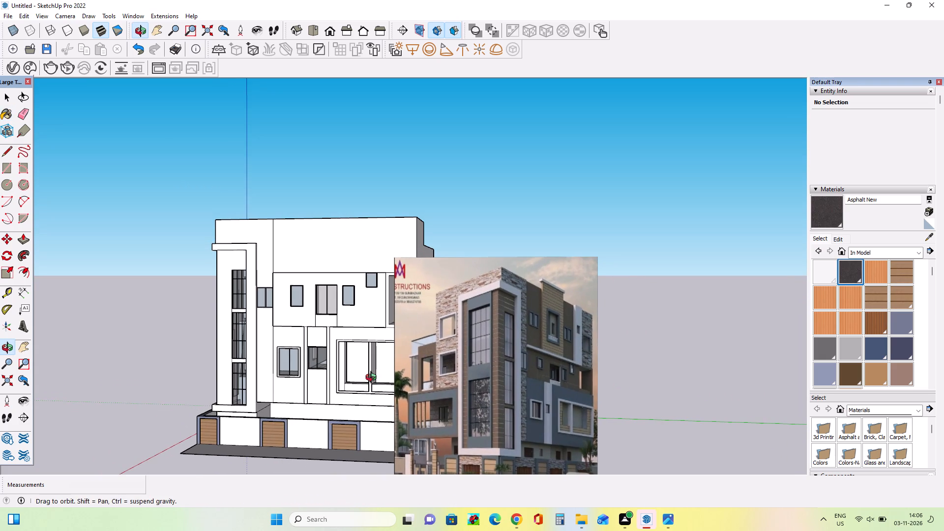
middle_drag(373, 379, 374, 387)
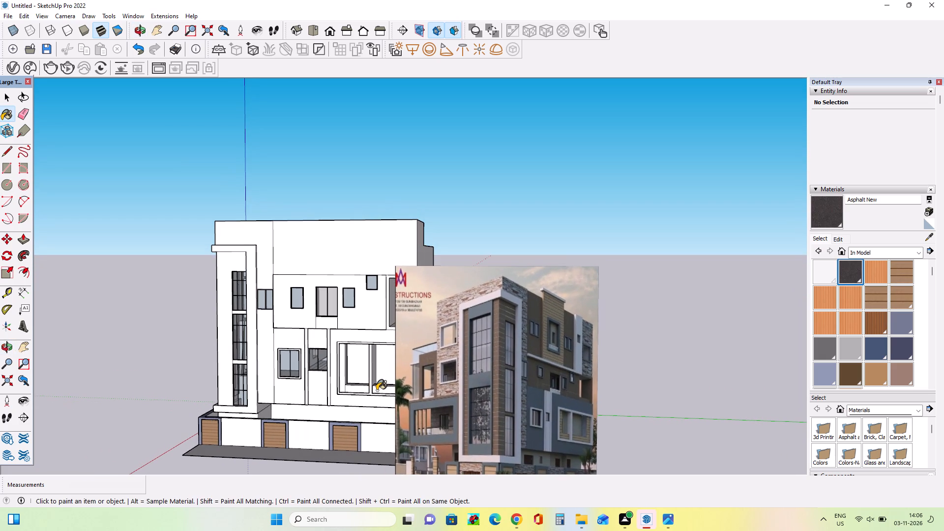
middle_drag(377, 390, 377, 402)
scroll(374, 395, down, 2)
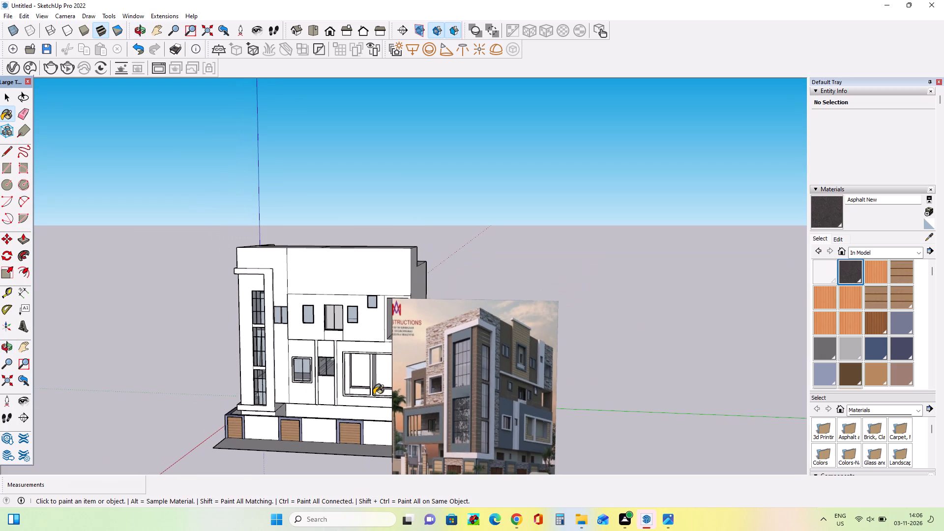
middle_click(377, 403)
scroll(378, 405, down, 3)
middle_drag(397, 405, 415, 367)
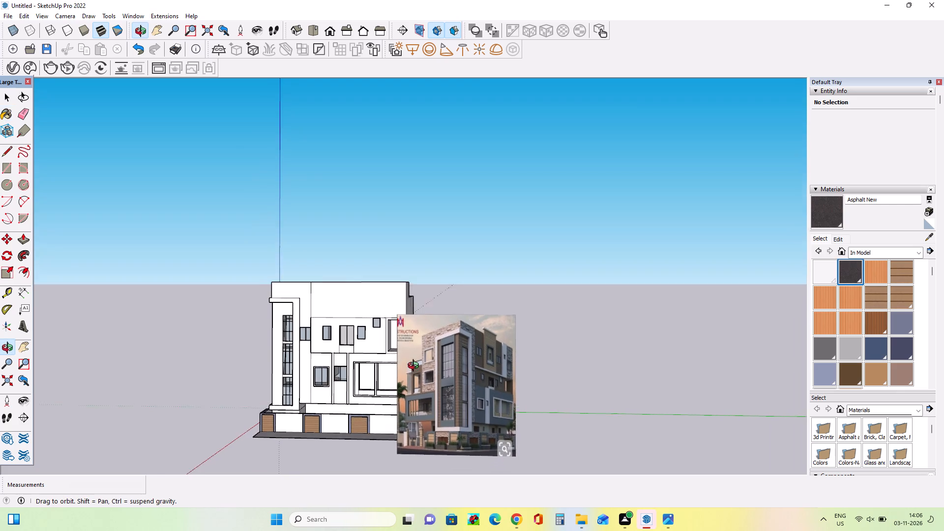
middle_drag(415, 367, 417, 360)
scroll(411, 363, up, 7)
middle_drag(409, 366, 408, 355)
middle_drag(338, 357, 339, 362)
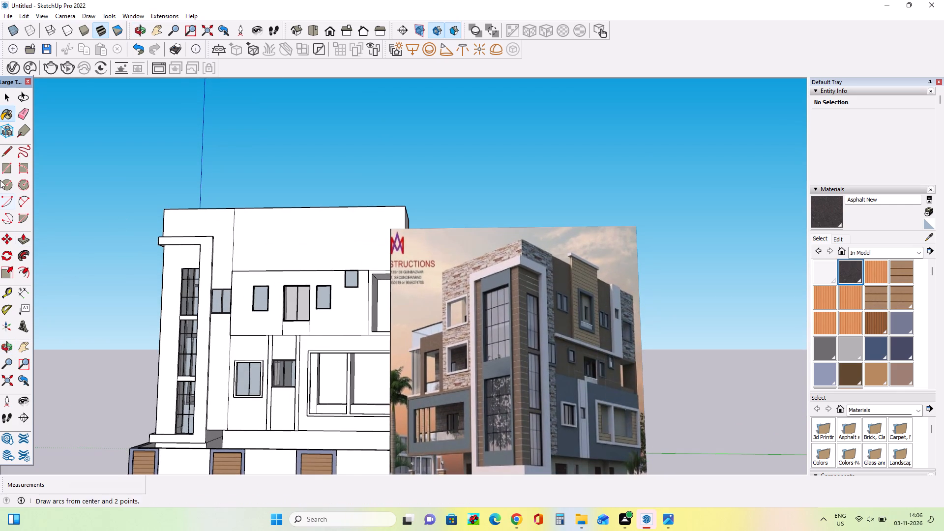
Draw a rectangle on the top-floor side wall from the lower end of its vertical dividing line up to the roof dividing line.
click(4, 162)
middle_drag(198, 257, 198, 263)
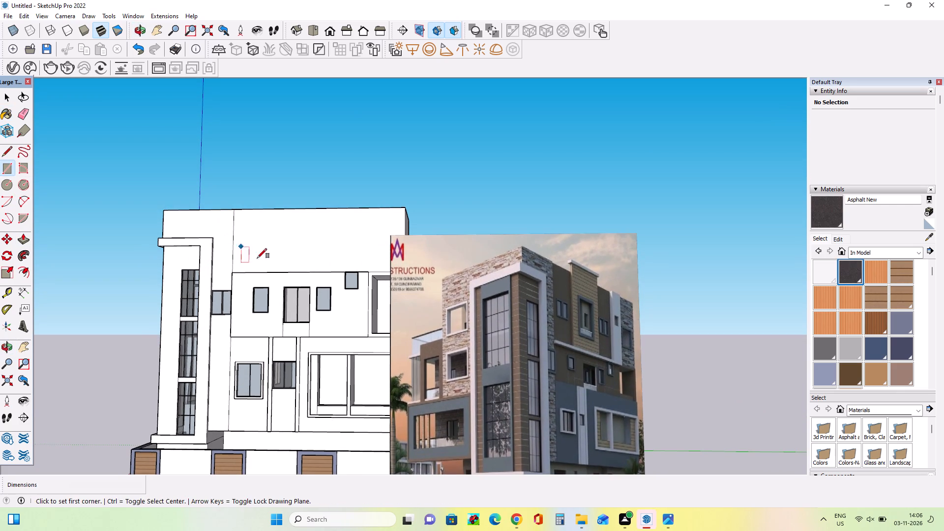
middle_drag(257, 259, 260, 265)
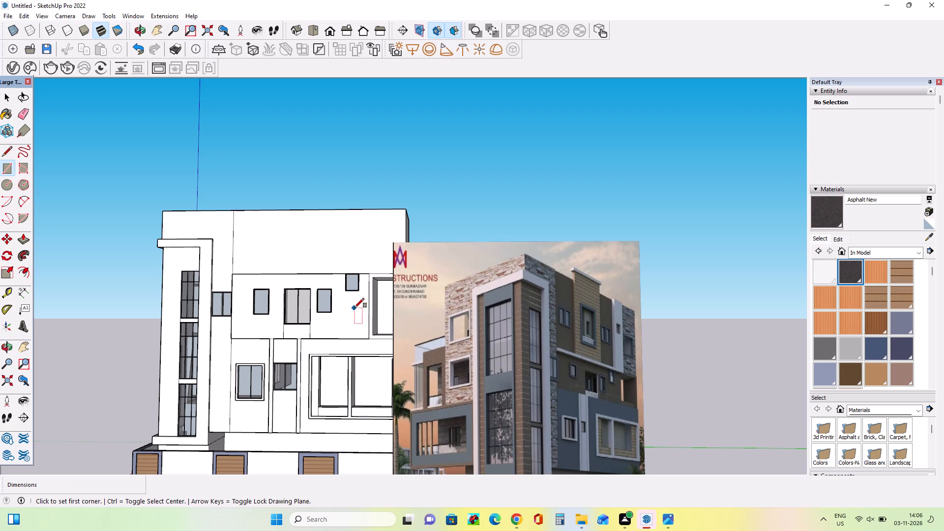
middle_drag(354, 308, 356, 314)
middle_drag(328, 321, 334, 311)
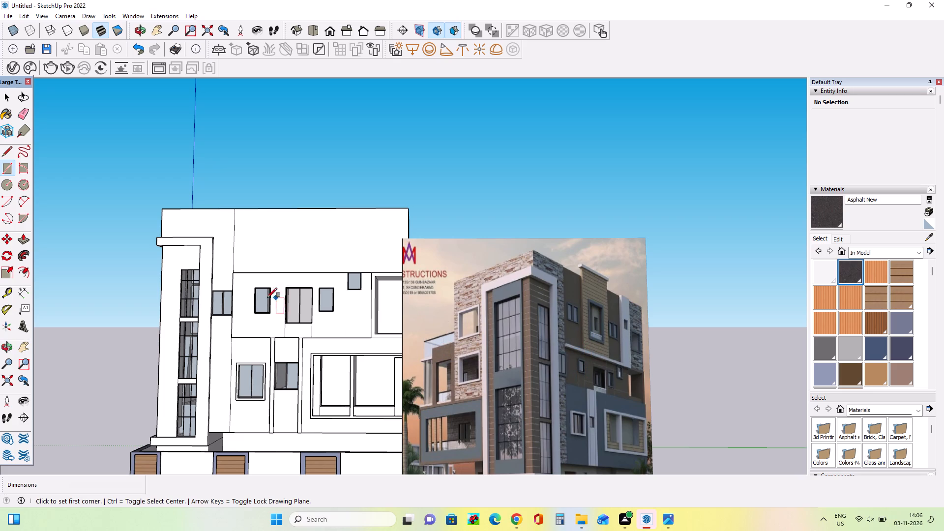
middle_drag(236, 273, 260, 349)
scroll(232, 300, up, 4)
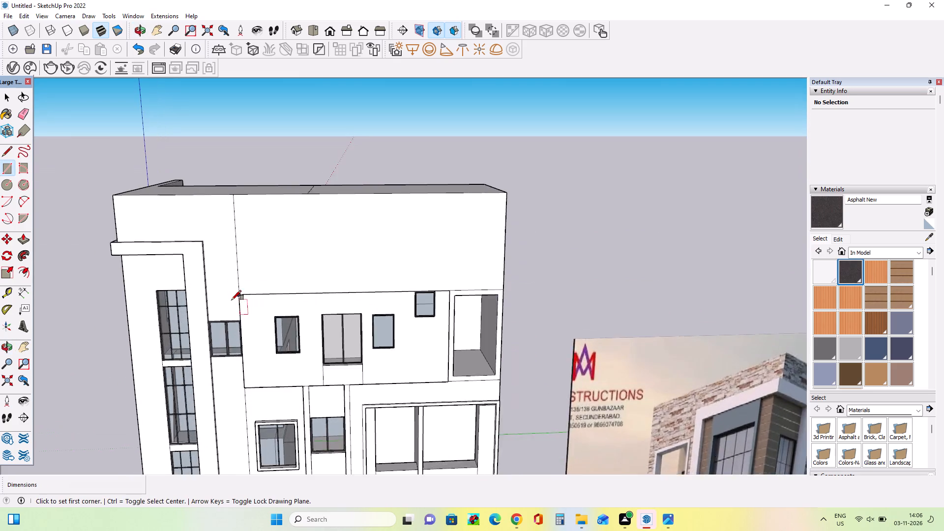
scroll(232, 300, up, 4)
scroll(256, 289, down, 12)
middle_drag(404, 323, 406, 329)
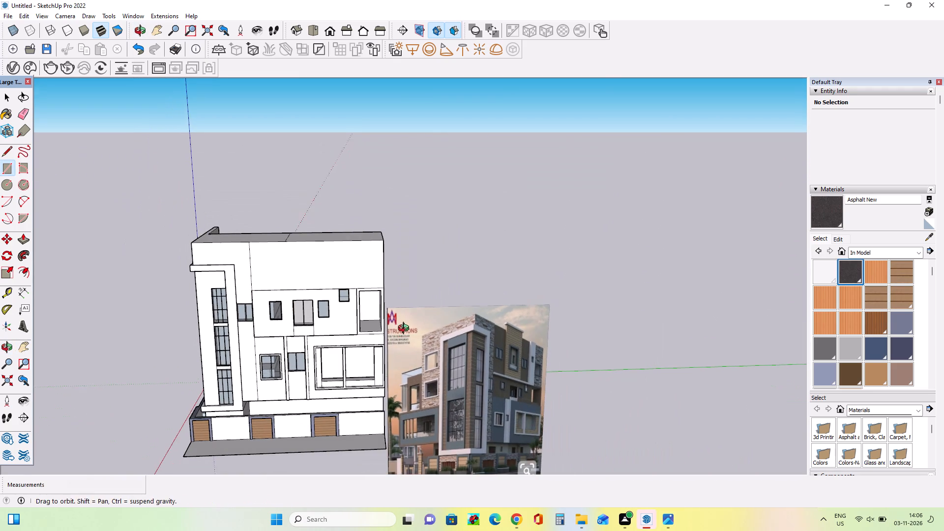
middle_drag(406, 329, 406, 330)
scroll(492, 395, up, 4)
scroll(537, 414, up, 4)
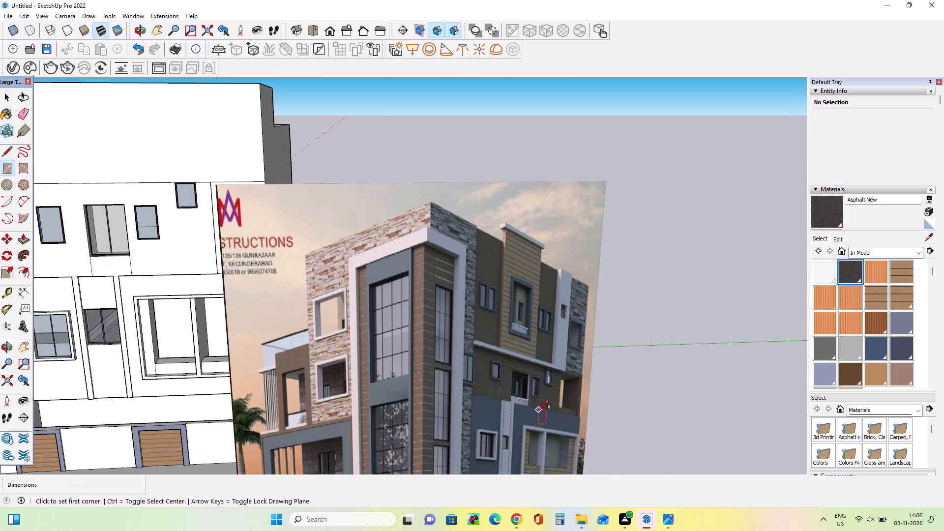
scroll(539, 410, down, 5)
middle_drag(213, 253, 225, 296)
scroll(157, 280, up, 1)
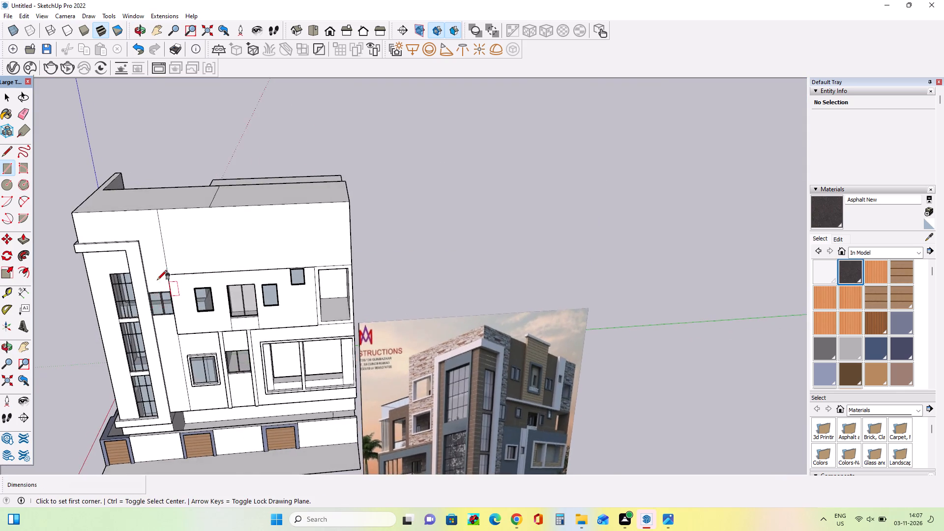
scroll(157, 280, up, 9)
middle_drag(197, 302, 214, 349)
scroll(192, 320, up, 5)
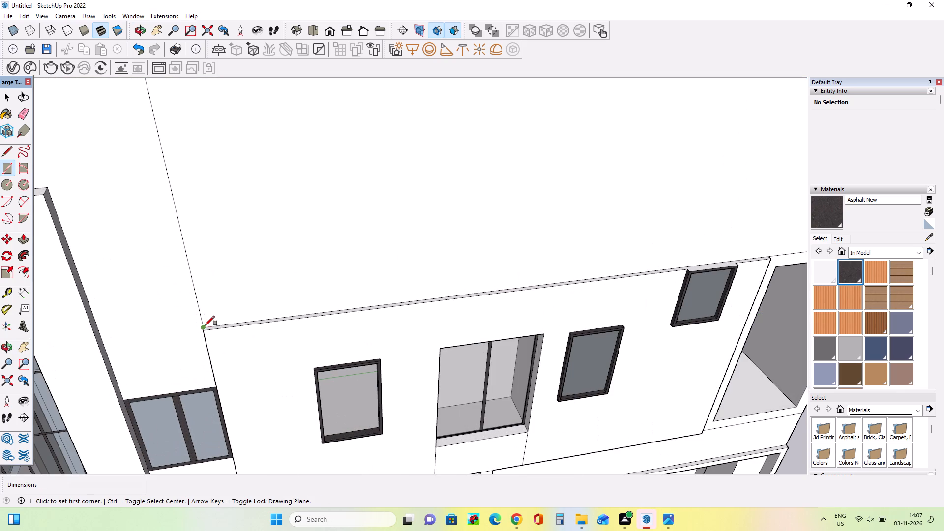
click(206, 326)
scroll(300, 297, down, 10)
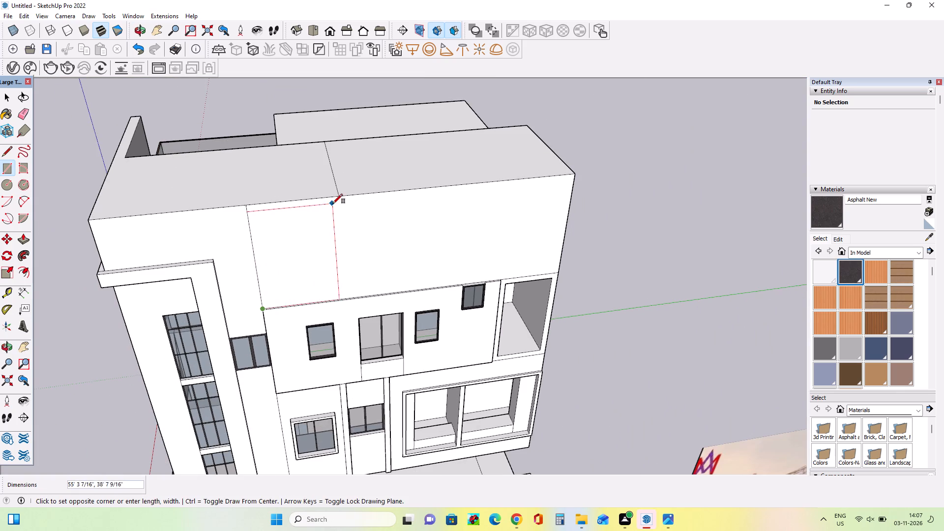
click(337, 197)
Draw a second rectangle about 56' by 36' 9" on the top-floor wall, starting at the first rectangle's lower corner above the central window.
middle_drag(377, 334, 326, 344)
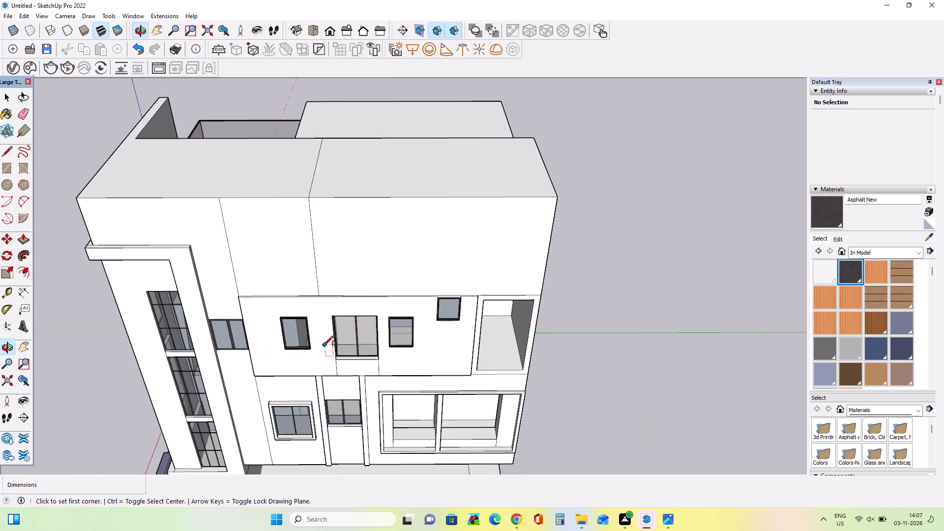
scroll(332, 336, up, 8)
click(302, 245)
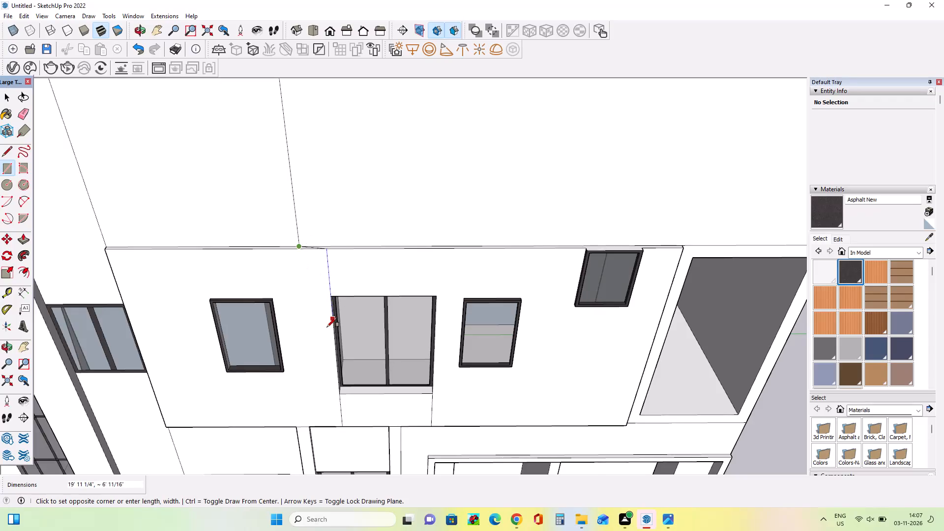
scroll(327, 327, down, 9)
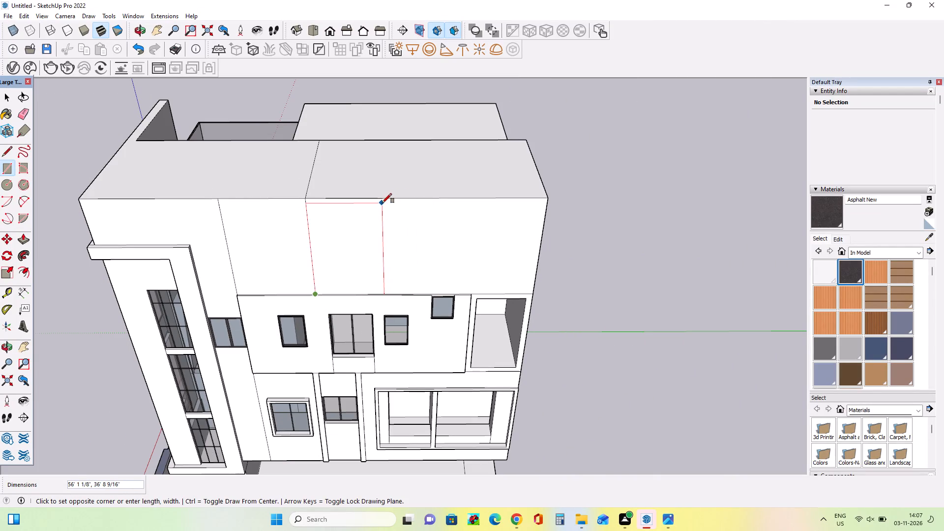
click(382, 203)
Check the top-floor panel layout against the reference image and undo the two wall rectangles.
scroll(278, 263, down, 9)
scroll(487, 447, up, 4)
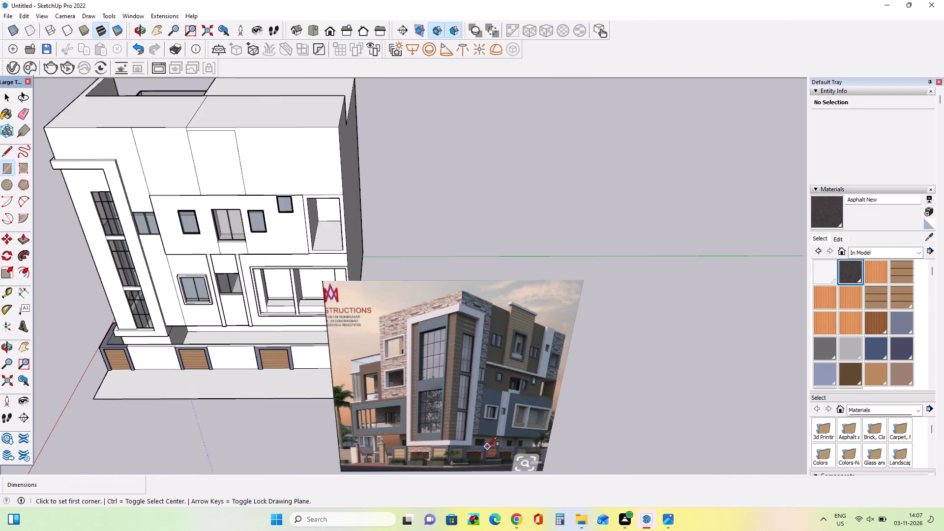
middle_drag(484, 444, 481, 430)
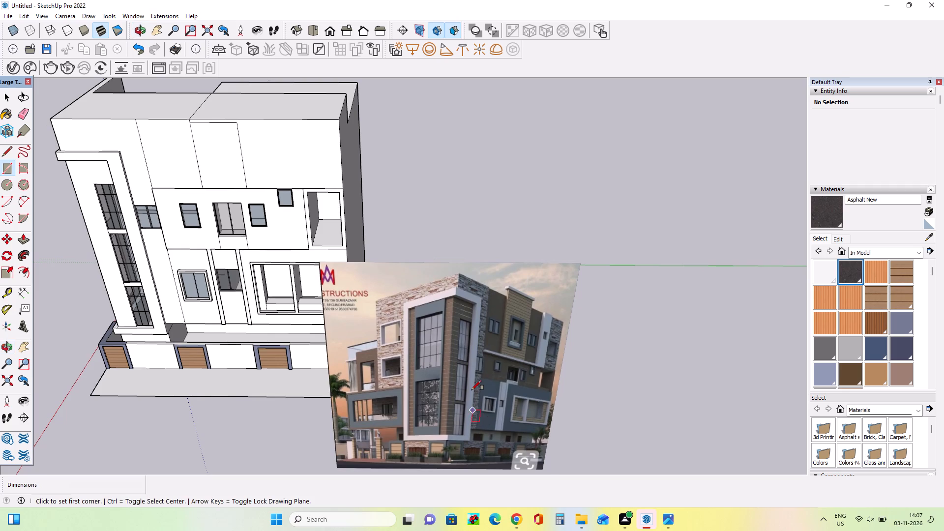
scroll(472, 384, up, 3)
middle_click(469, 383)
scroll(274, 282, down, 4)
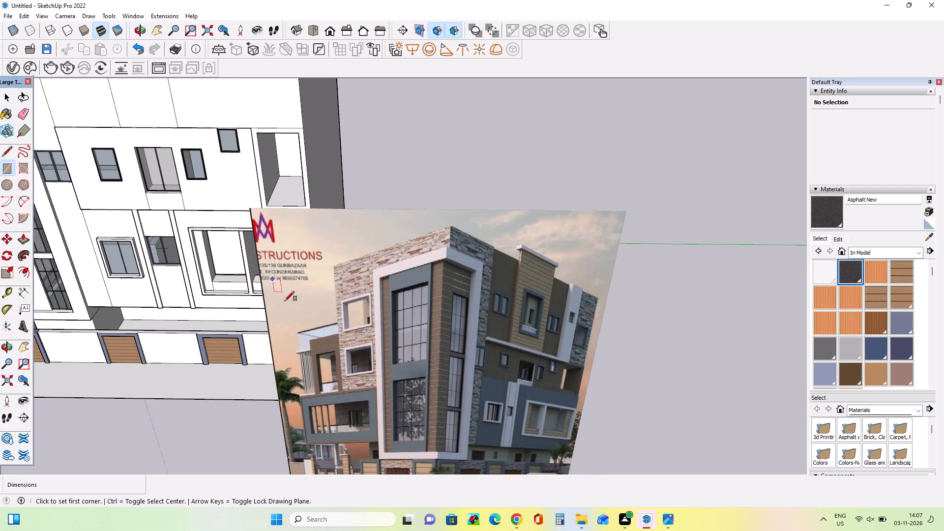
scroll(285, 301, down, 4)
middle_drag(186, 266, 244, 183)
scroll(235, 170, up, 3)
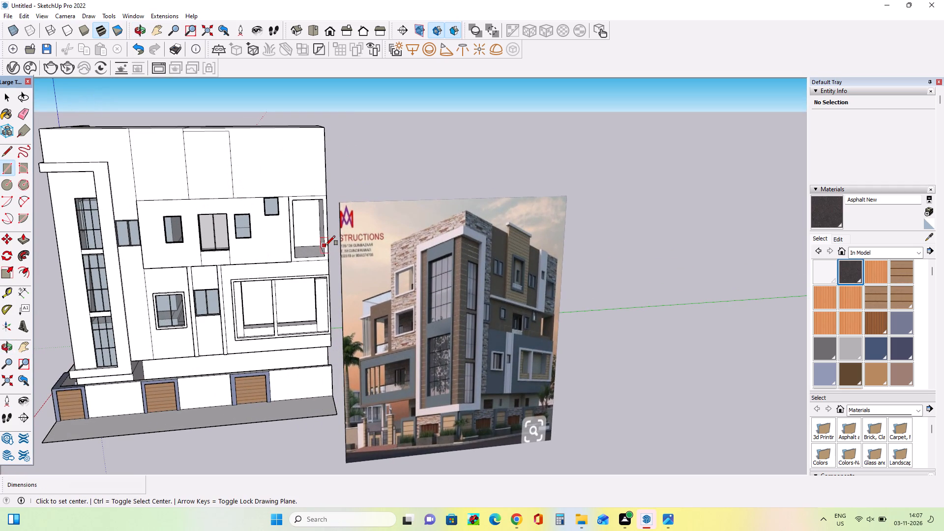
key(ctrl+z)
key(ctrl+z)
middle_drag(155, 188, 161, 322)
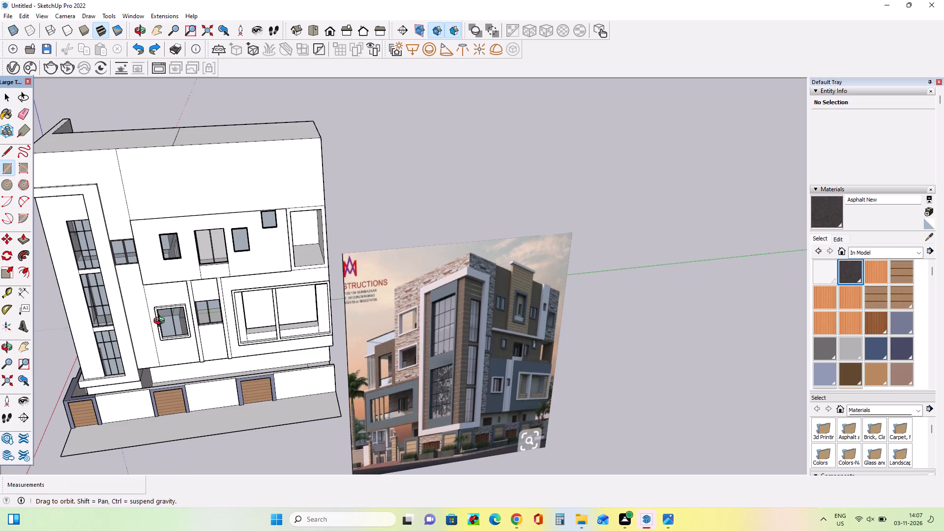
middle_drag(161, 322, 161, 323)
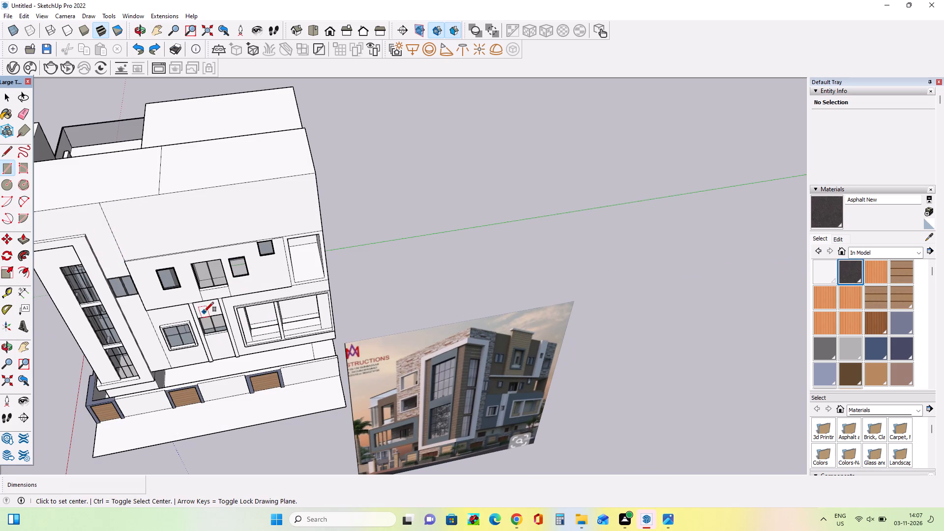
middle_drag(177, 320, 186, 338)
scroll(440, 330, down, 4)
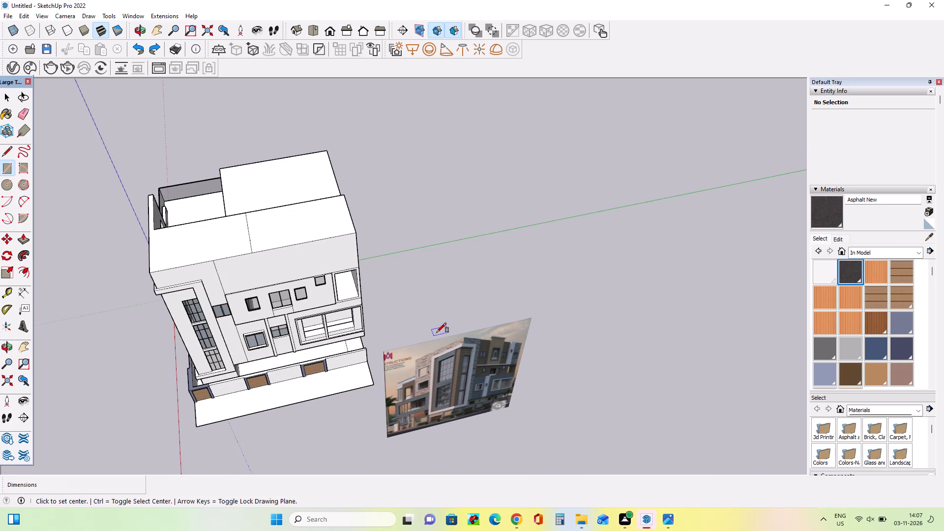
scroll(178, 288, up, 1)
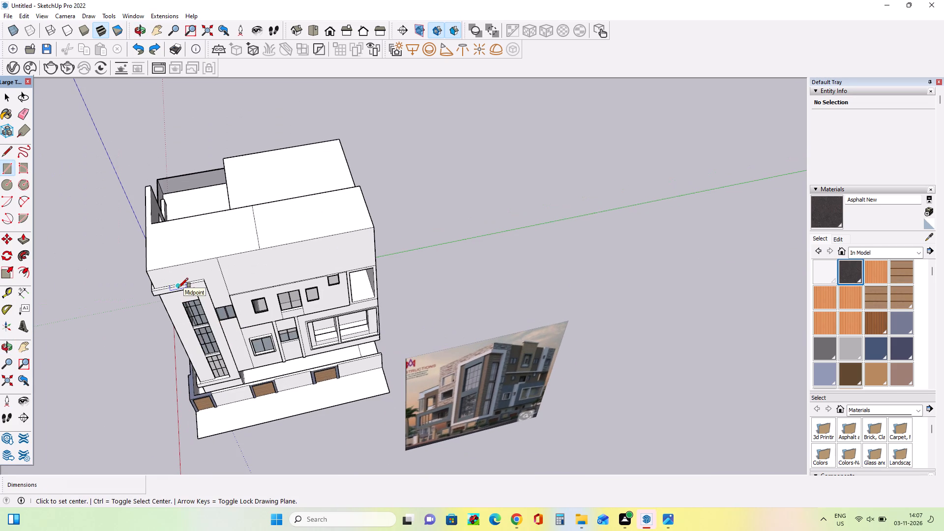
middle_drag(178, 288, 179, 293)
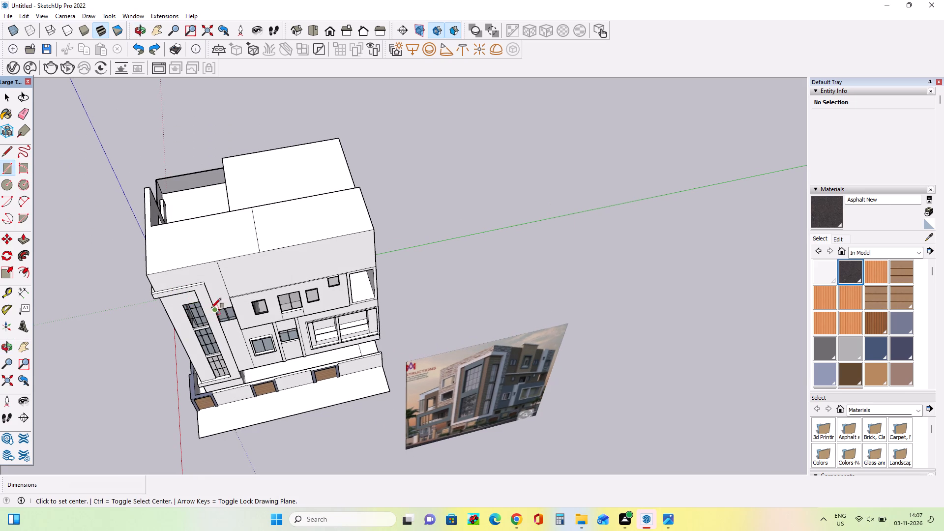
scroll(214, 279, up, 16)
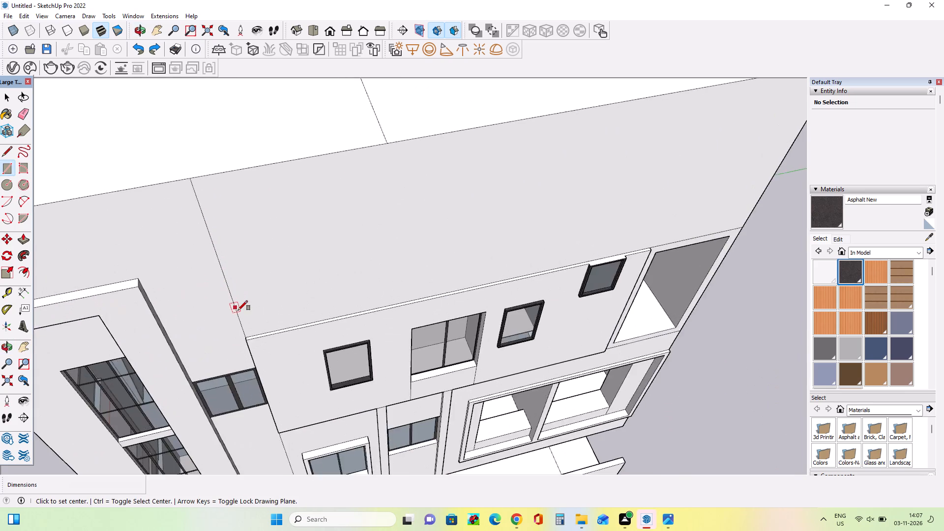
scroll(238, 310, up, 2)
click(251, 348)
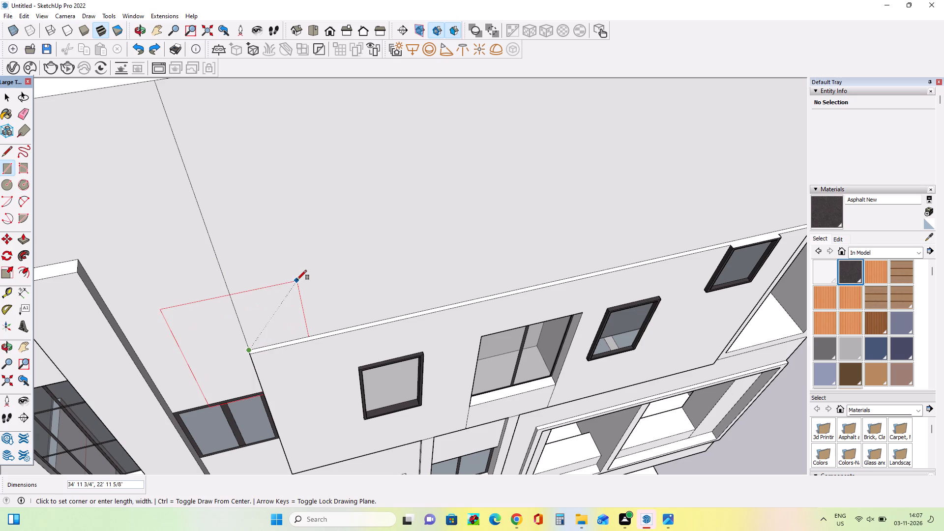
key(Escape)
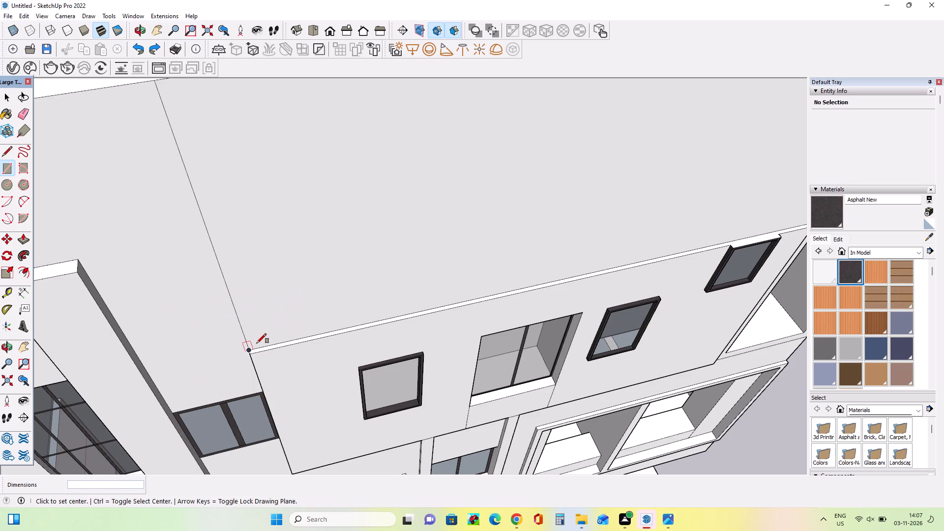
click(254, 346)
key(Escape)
Draw a rectangle about 58' 8" by 30' 11" on the top-floor side wall, from the vertical dividing line's lower end up to the roof edge.
click(9, 100)
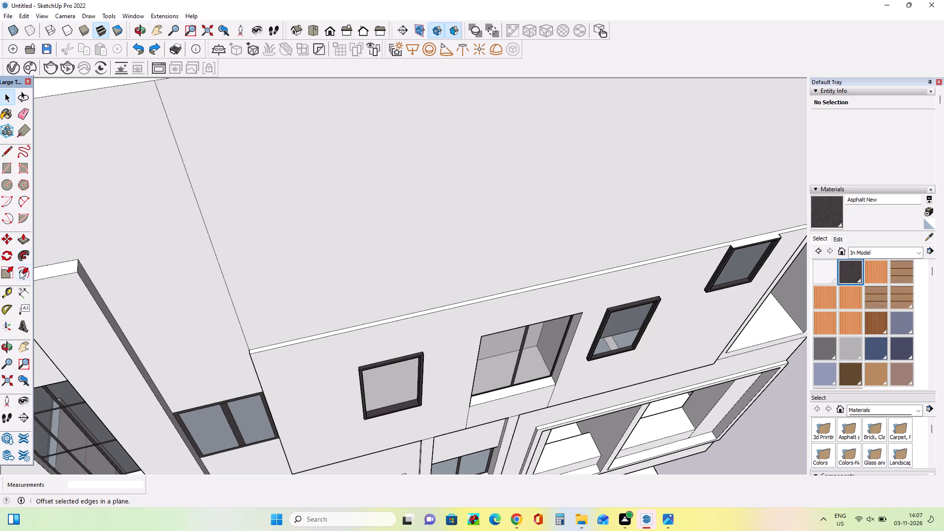
click(5, 167)
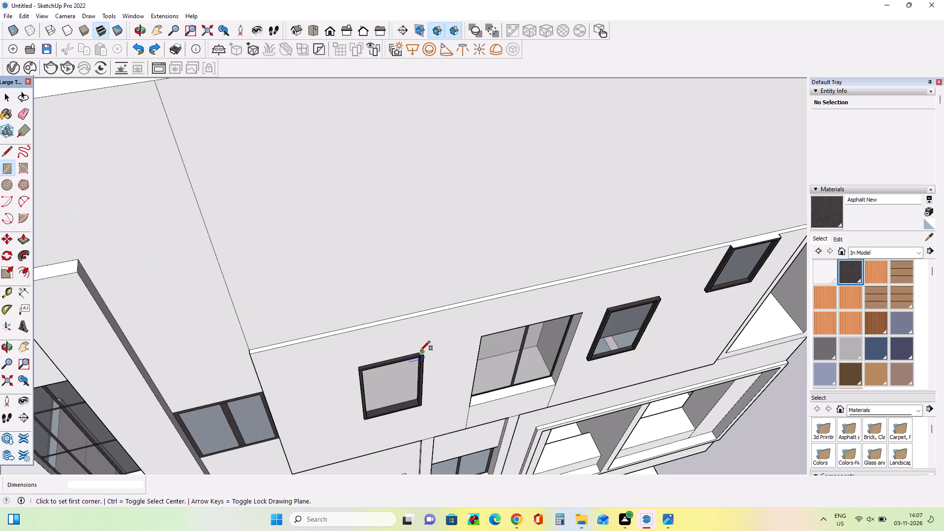
scroll(428, 343, down, 3)
scroll(308, 345, up, 2)
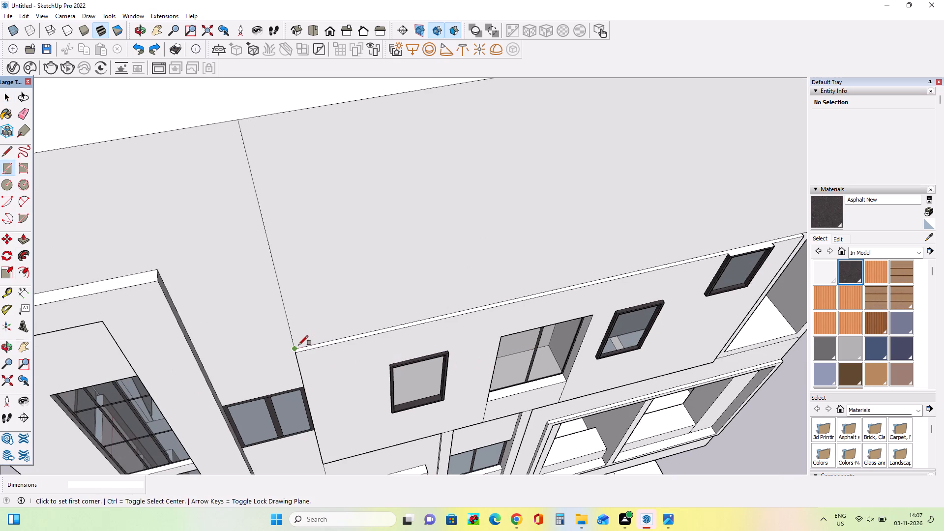
click(296, 347)
scroll(355, 338, down, 6)
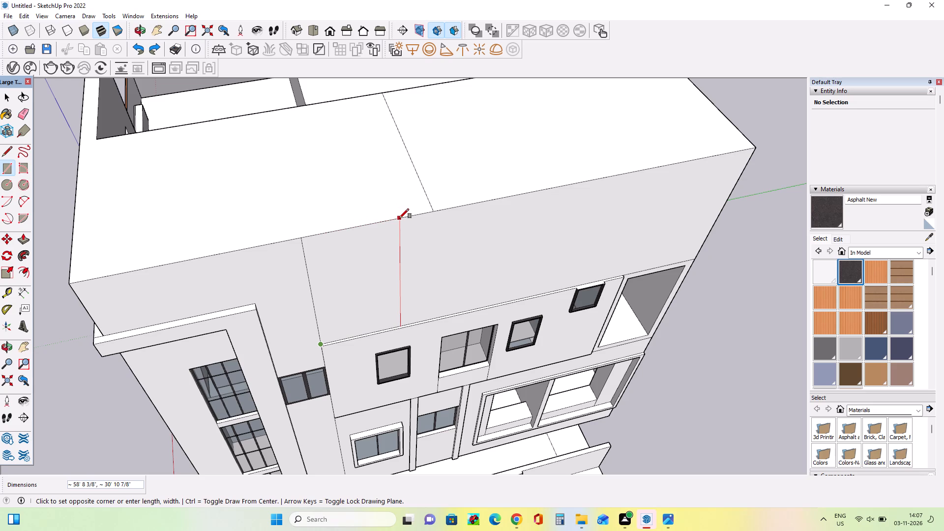
click(398, 218)
Draw a second adjoining wall rectangle about 58' 8" by 41' 11", from the first panel's lower corner above the window row up to the roof edge.
middle_drag(491, 319, 375, 320)
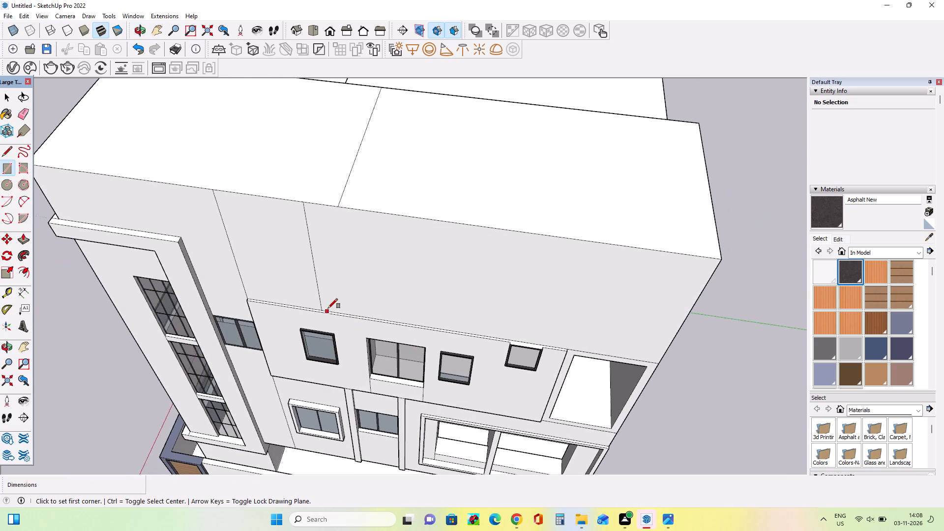
scroll(328, 308, up, 11)
click(378, 297)
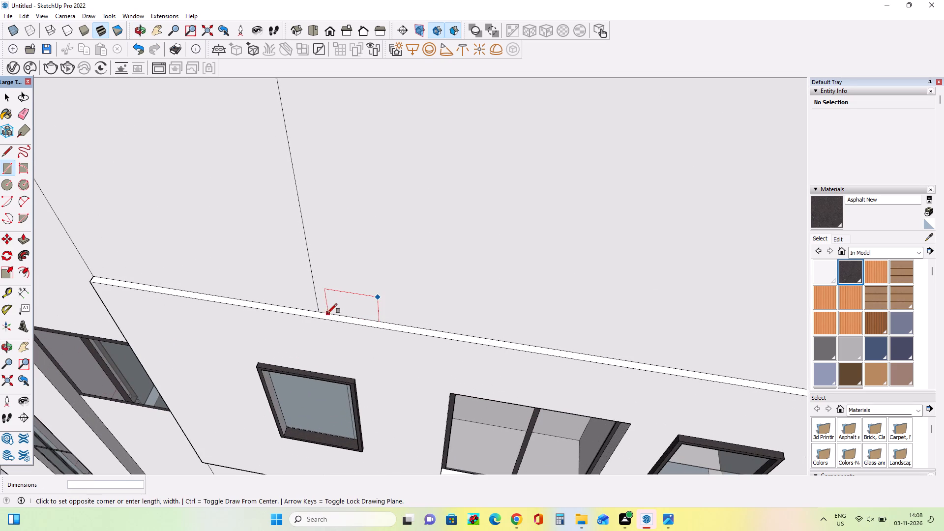
key(Escape)
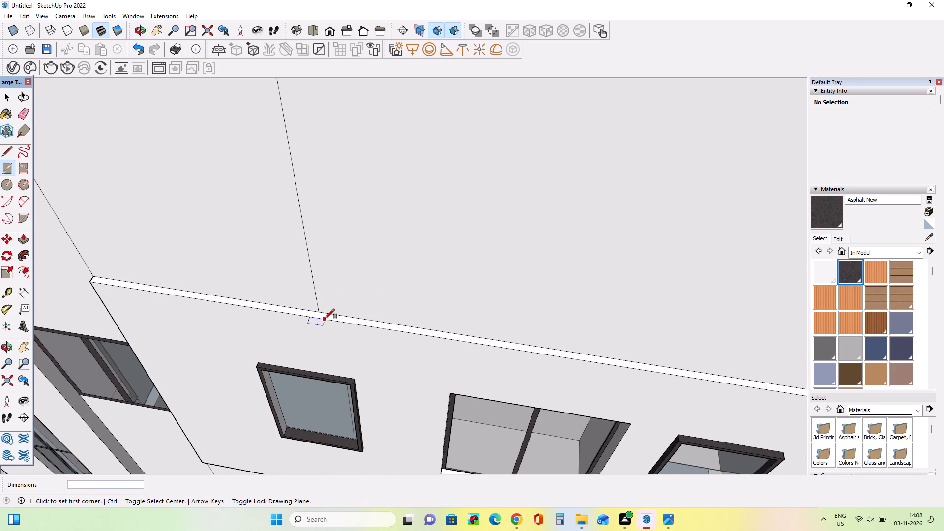
middle_drag(320, 331, 323, 322)
click(322, 298)
scroll(374, 318, down, 3)
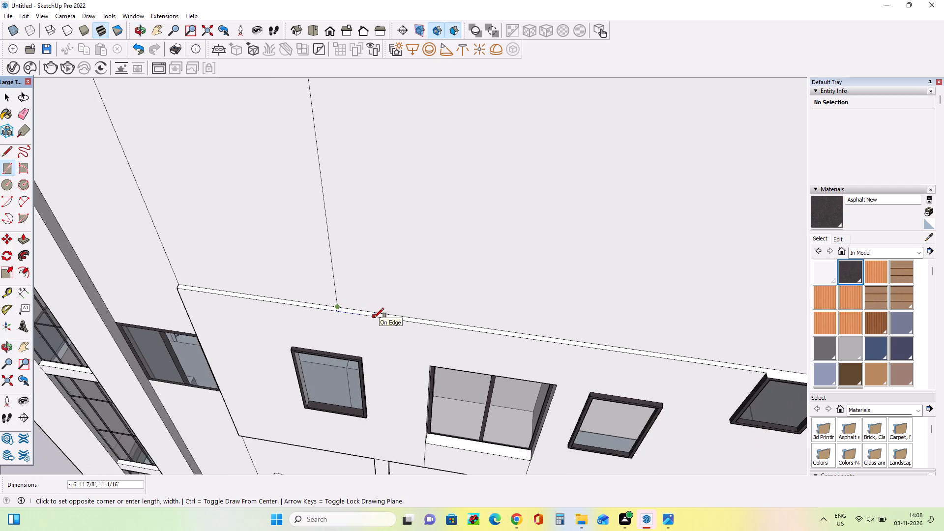
scroll(374, 318, down, 4)
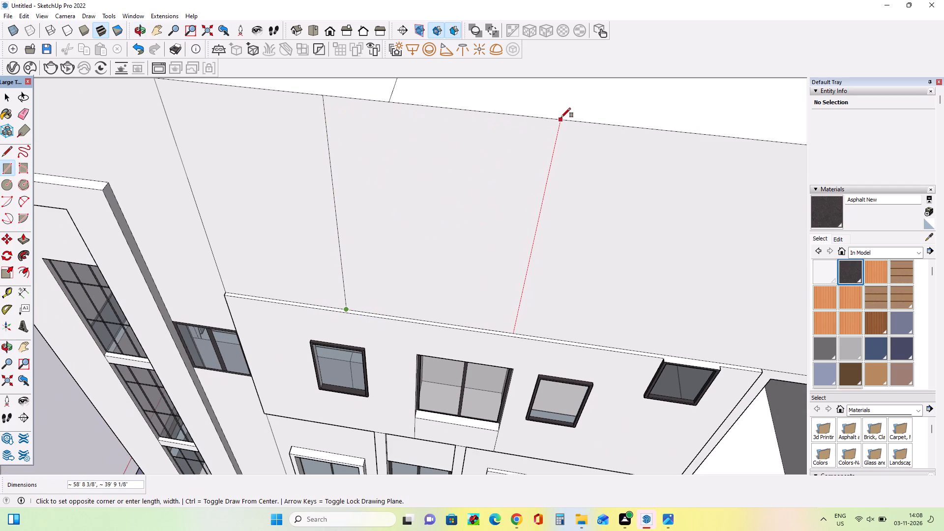
click(574, 120)
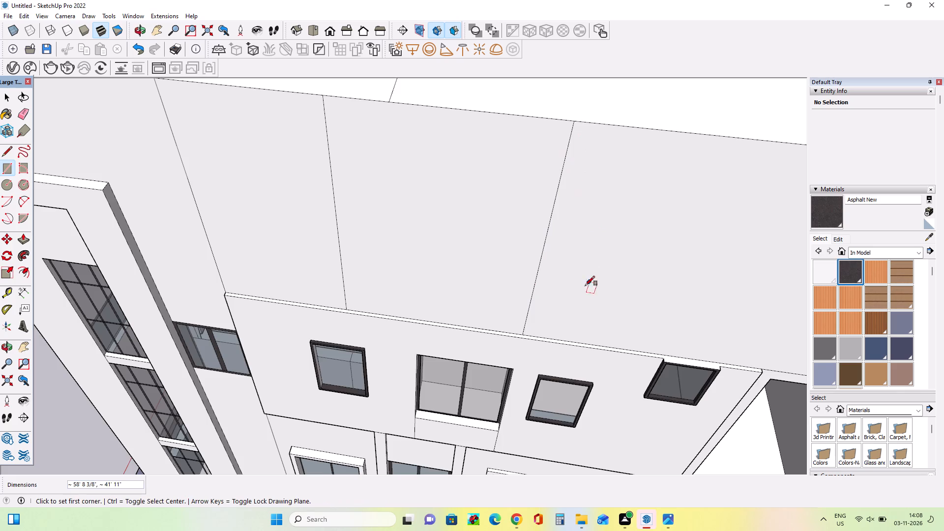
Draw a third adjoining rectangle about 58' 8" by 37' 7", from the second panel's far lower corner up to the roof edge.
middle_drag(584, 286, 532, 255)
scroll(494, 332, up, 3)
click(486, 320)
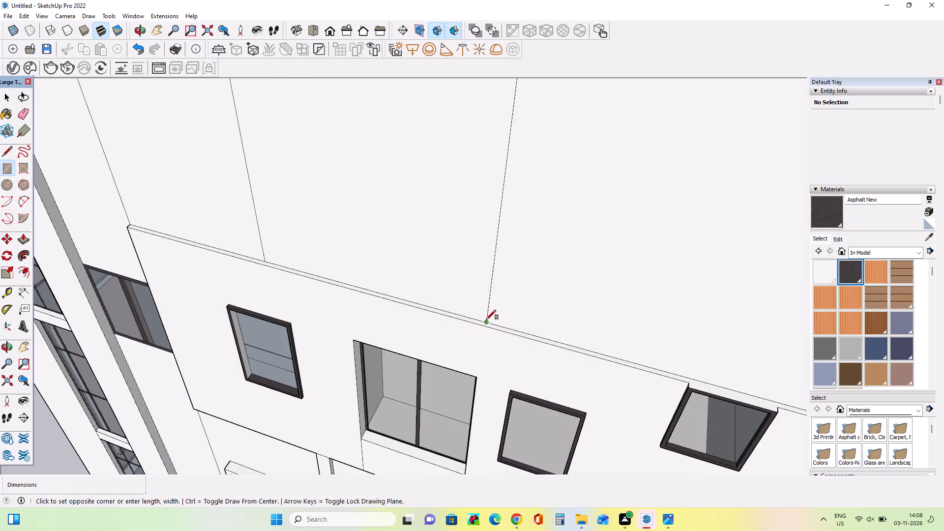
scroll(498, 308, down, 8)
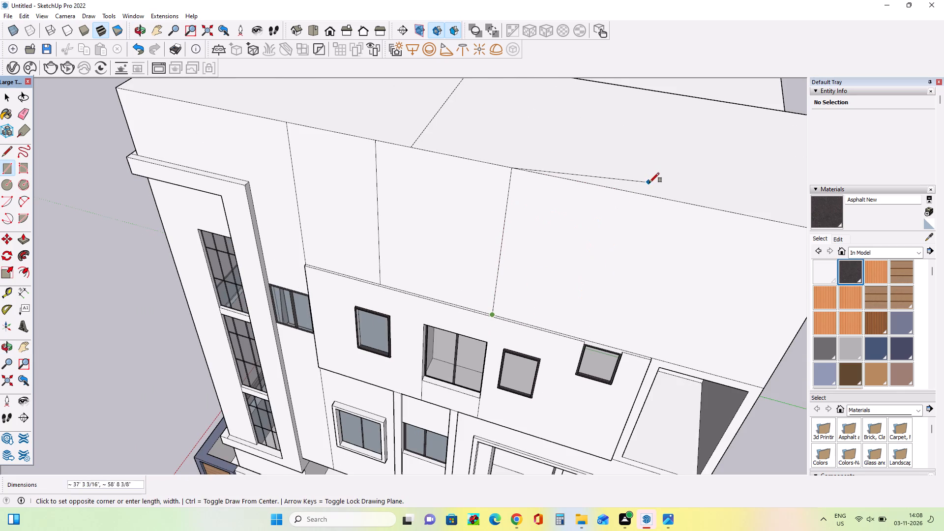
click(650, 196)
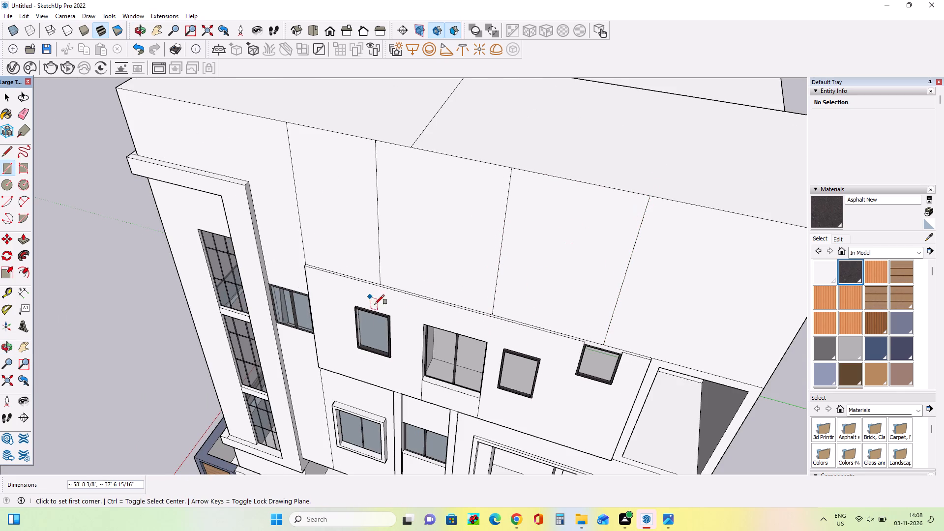
Examine the side facade in the reference image and compare its top-floor divisions with the modeled wall panels.
middle_drag(607, 359, 607, 415)
scroll(607, 413, up, 7)
scroll(418, 393, down, 5)
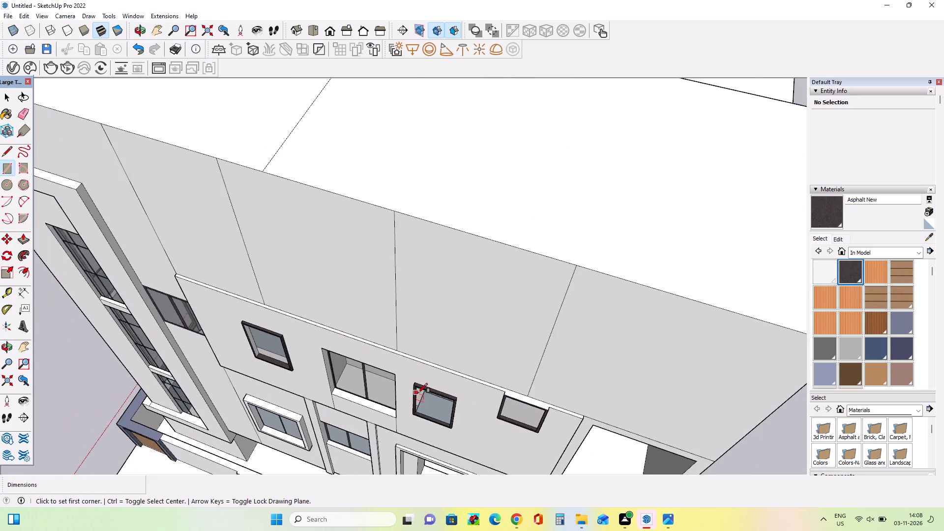
scroll(418, 393, down, 11)
scroll(317, 338, down, 4)
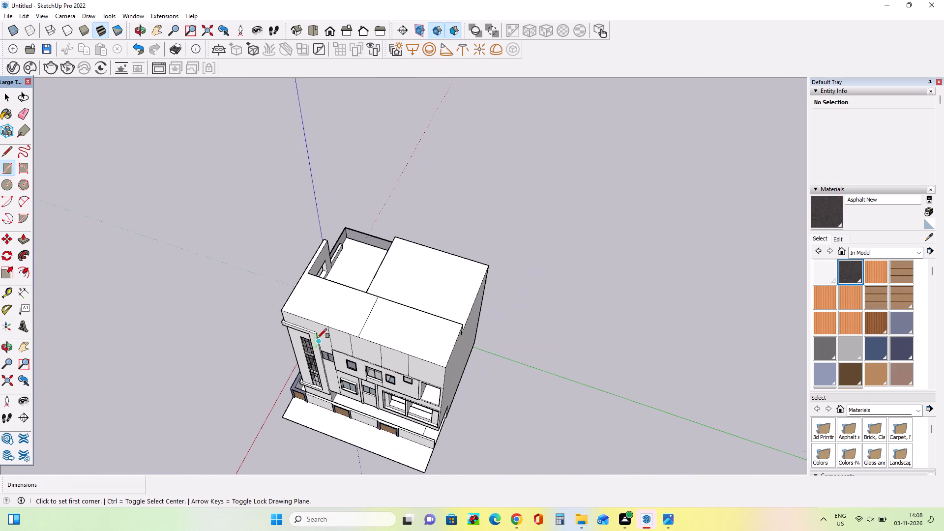
middle_drag(319, 338, 428, 237)
scroll(379, 253, down, 5)
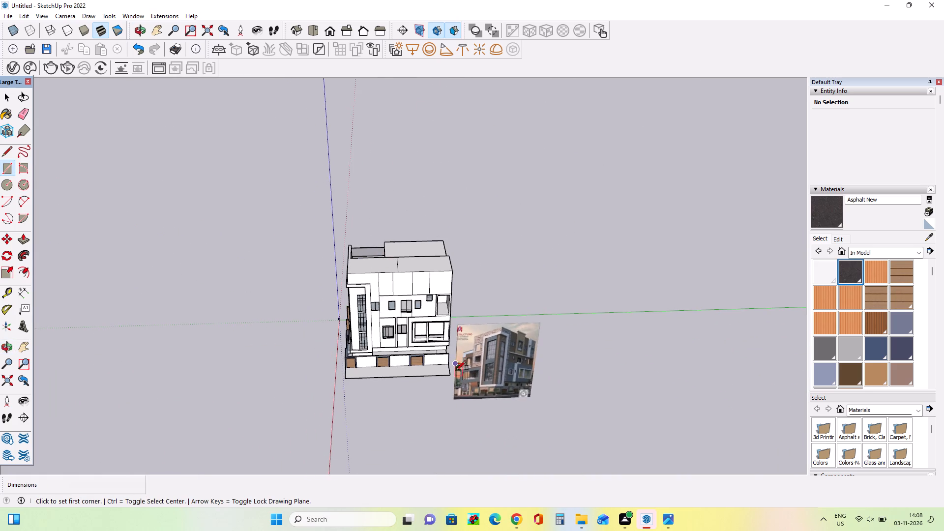
scroll(455, 373, up, 9)
middle_drag(669, 288, 640, 296)
scroll(640, 362, up, 3)
middle_drag(627, 367, 610, 370)
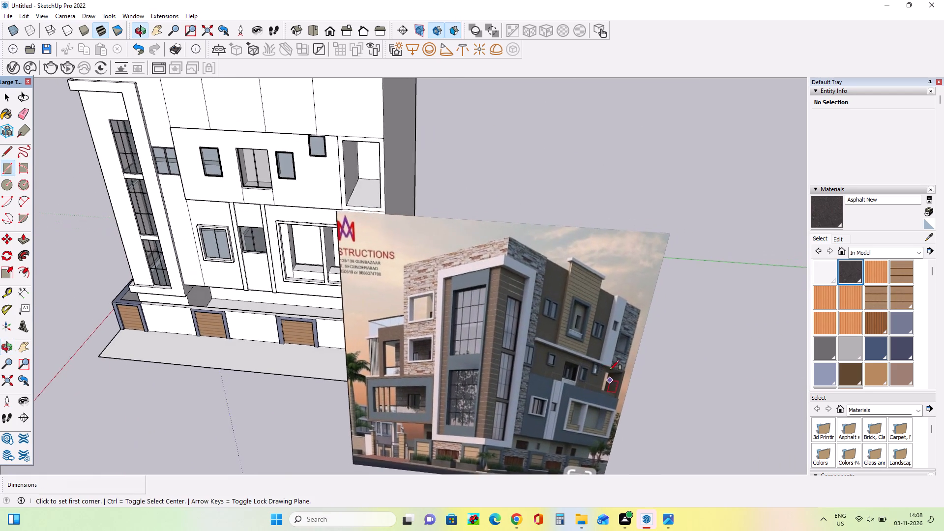
scroll(612, 373, up, 4)
middle_drag(623, 391, 646, 389)
scroll(648, 385, down, 4)
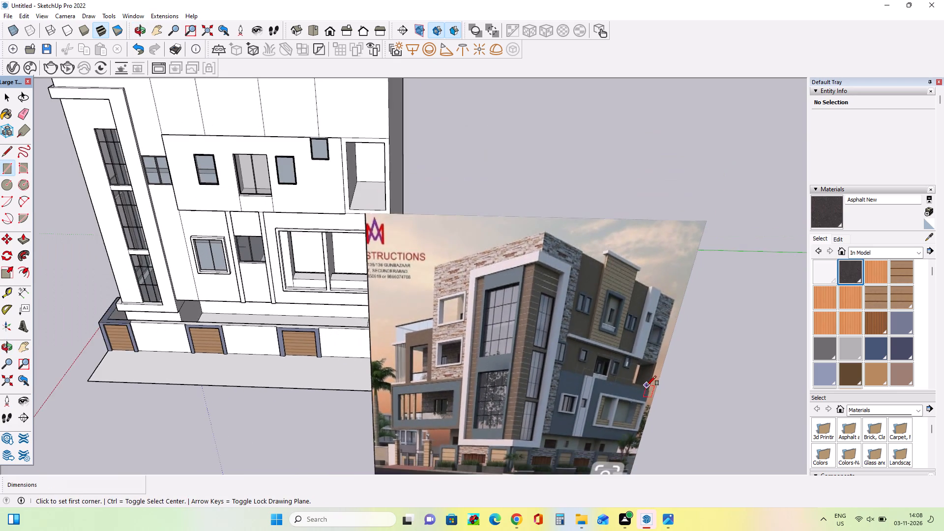
scroll(647, 385, down, 3)
scroll(336, 178, up, 2)
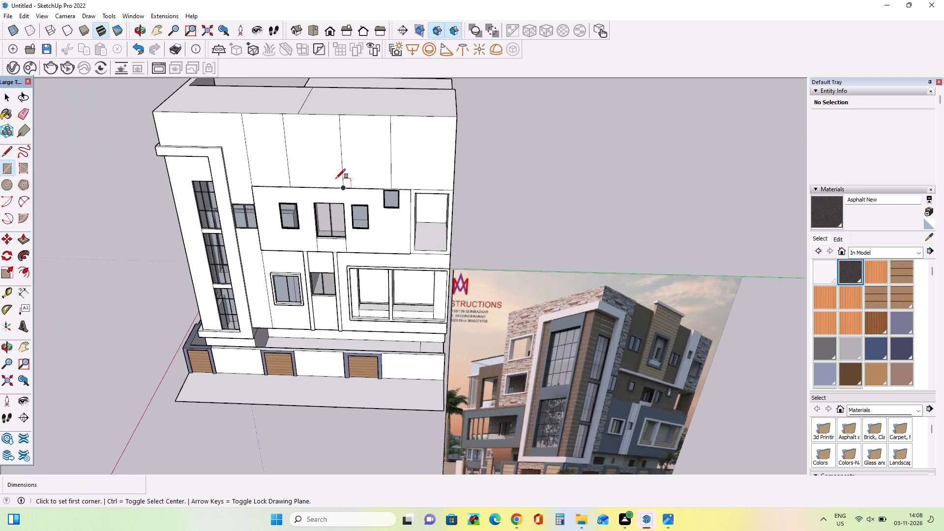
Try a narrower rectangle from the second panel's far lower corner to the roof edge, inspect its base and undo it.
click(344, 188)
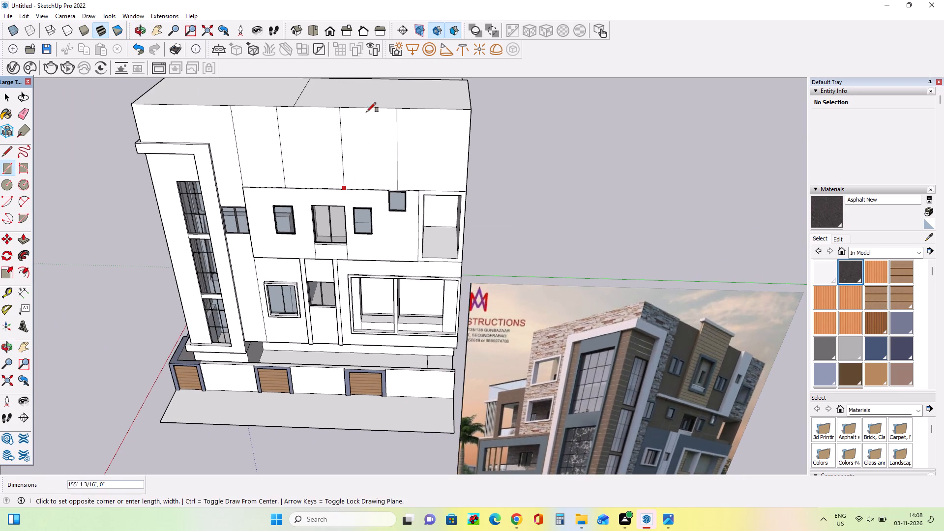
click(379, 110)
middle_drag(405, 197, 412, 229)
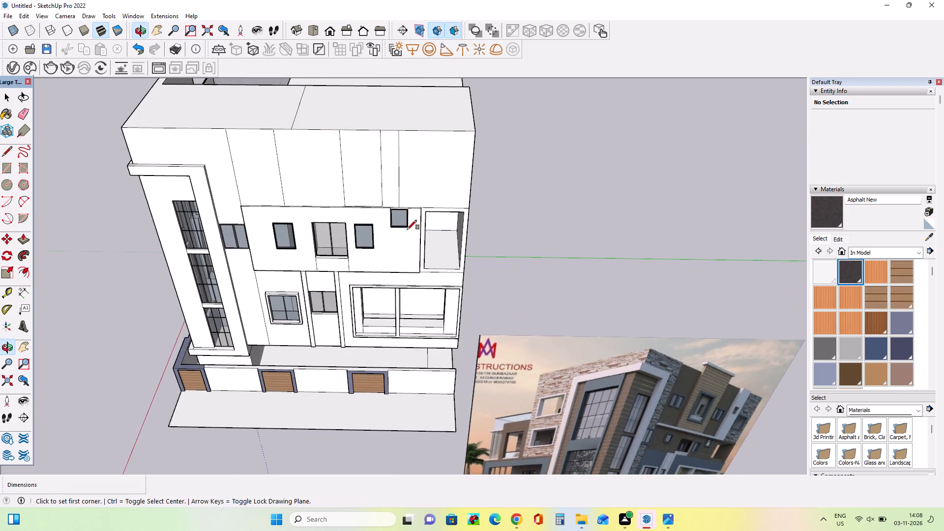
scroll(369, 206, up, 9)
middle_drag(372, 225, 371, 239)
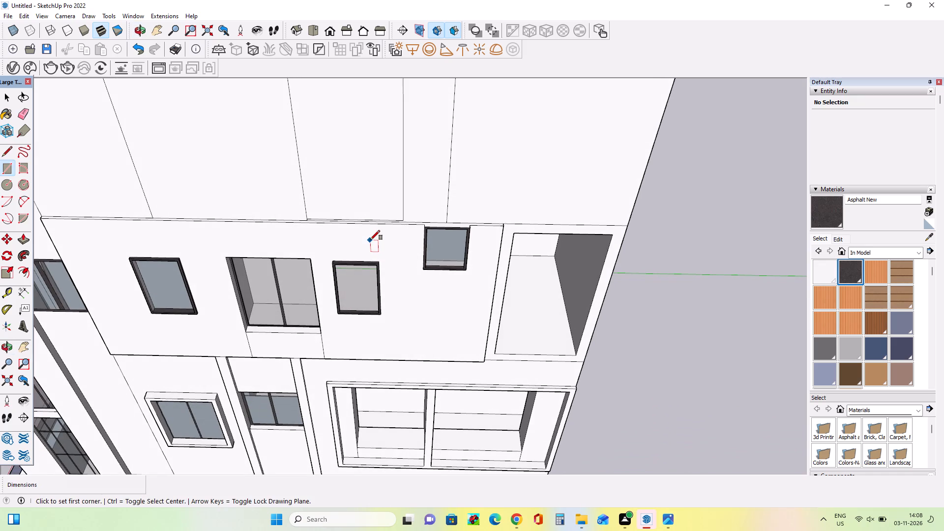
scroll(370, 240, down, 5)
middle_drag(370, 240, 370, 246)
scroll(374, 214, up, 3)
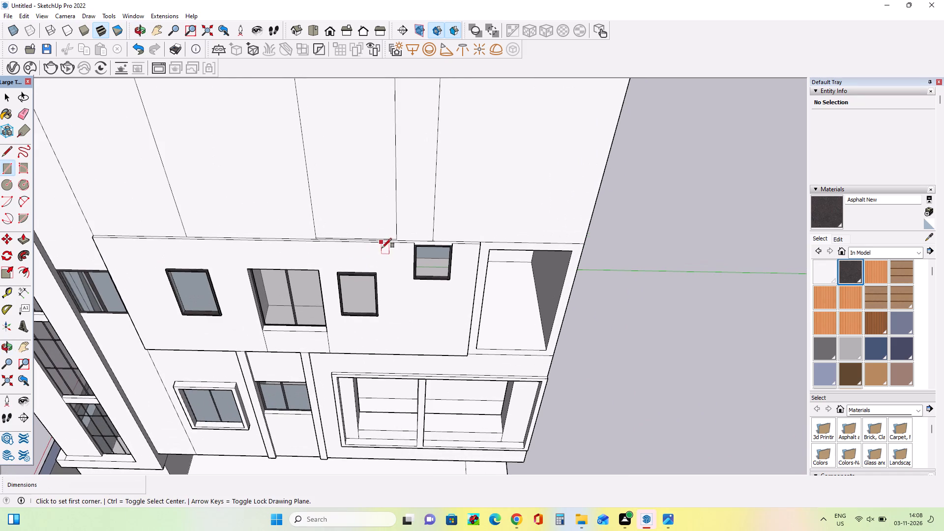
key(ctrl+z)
Draw a narrow wall rectangle about 58' 8" by 18' 9" from the second panel's far lower corner up to the roof edge.
scroll(315, 237, up, 4)
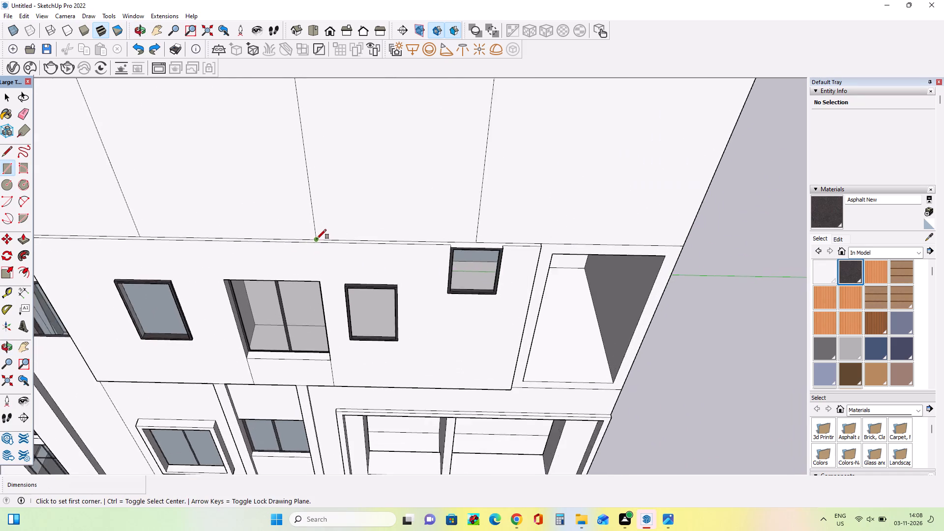
scroll(317, 239, up, 2)
click(317, 239)
scroll(417, 227, down, 11)
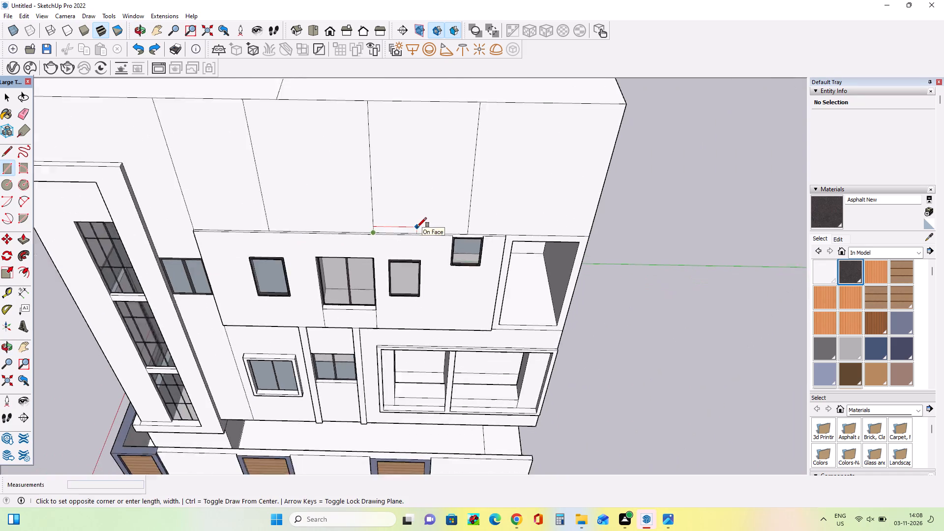
click(425, 126)
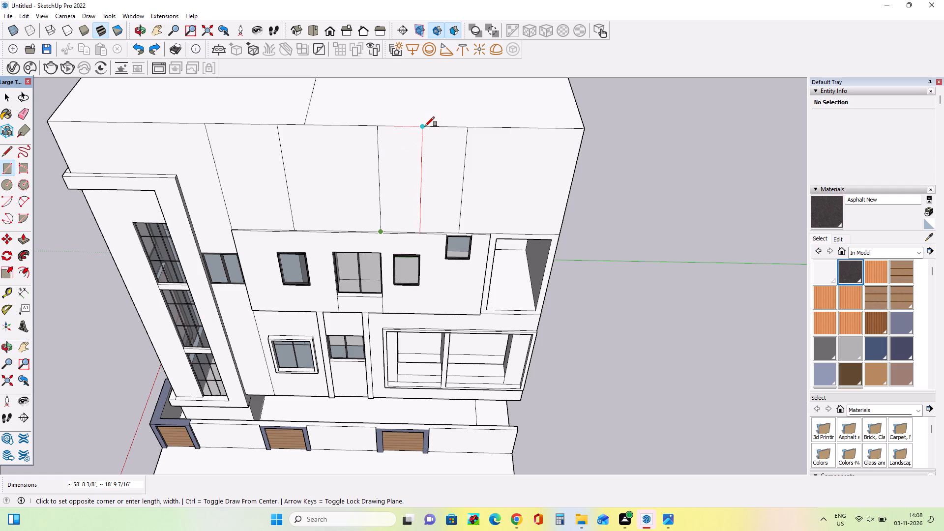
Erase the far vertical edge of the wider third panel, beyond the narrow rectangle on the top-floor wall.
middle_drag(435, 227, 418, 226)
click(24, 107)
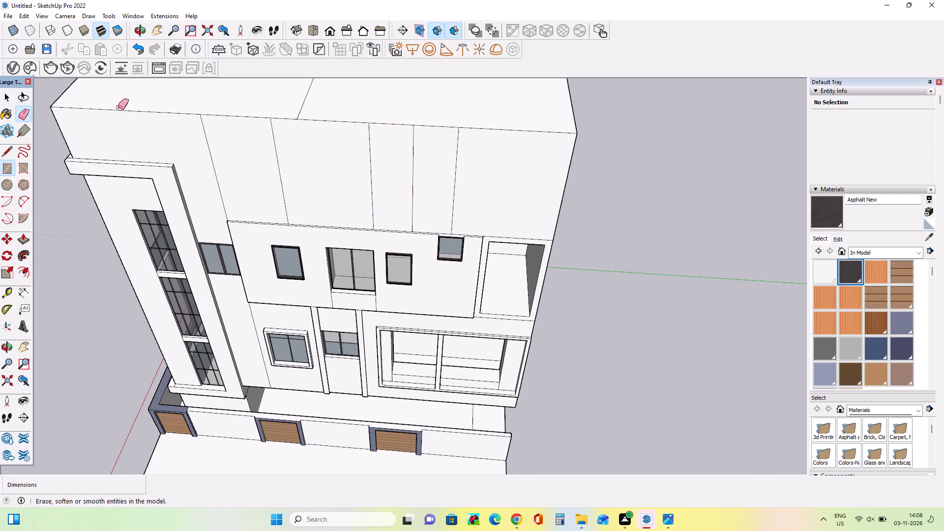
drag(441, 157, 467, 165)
Check the reference image and draw a rectangle about 58' 8" by 27' beside the narrow panel, from its far lower corner up to the roof edge.
scroll(343, 160, down, 8)
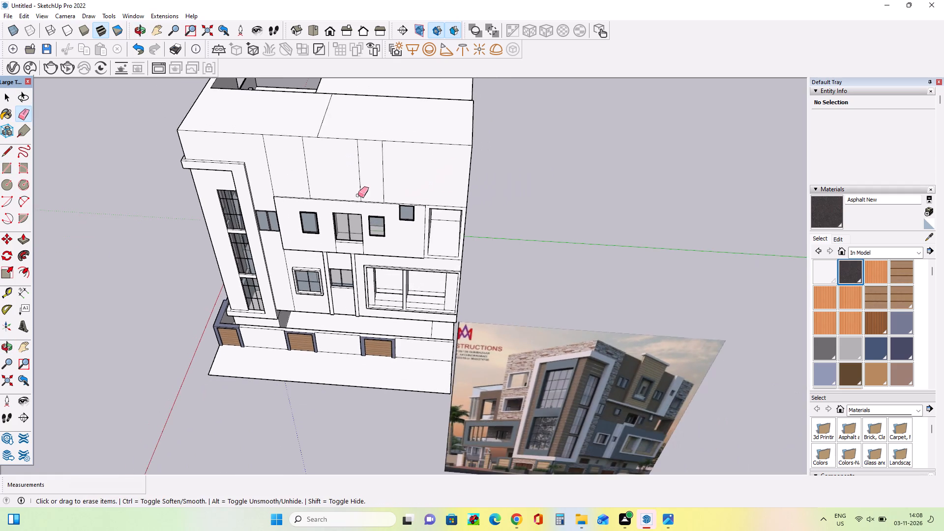
scroll(363, 203, down, 1)
middle_drag(535, 270, 538, 242)
scroll(383, 182, up, 4)
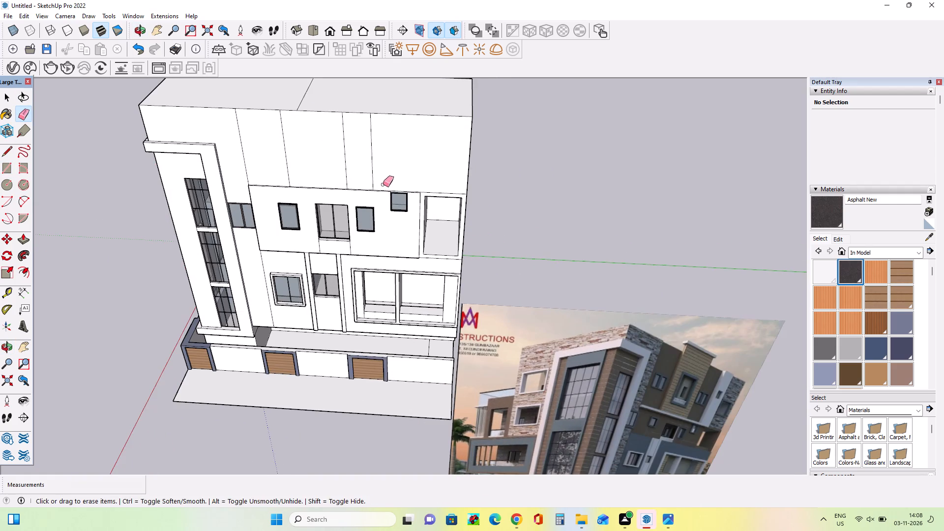
middle_drag(383, 194, 386, 209)
click(3, 165)
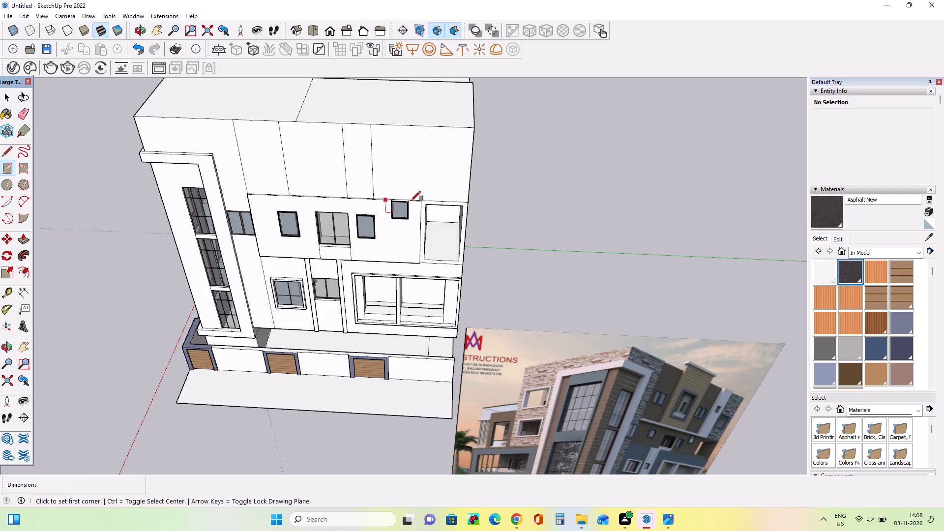
middle_drag(412, 202, 425, 249)
scroll(398, 207, up, 15)
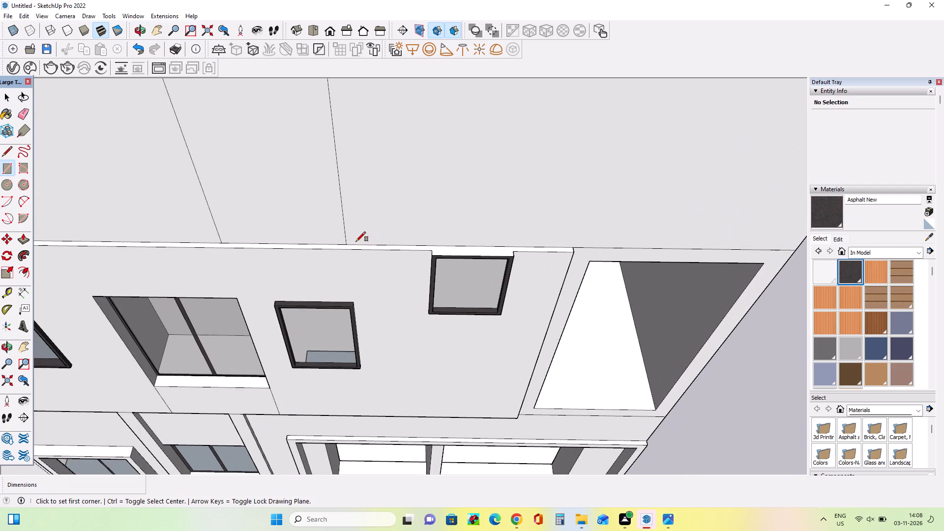
click(348, 243)
scroll(486, 225, down, 16)
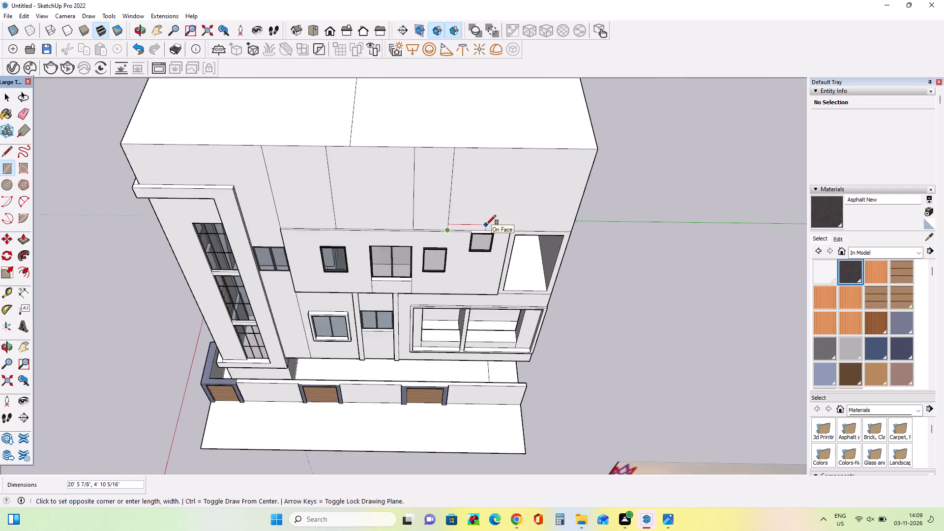
scroll(486, 225, down, 3)
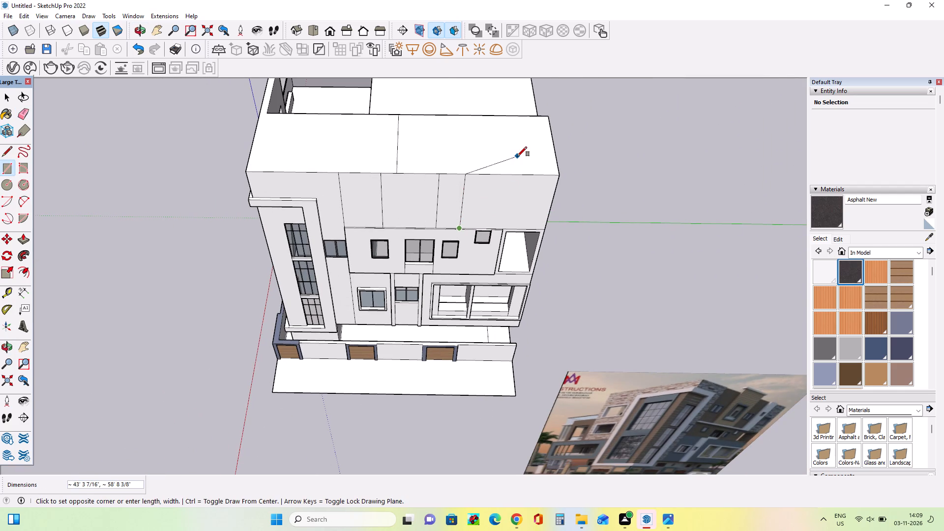
scroll(517, 156, up, 3)
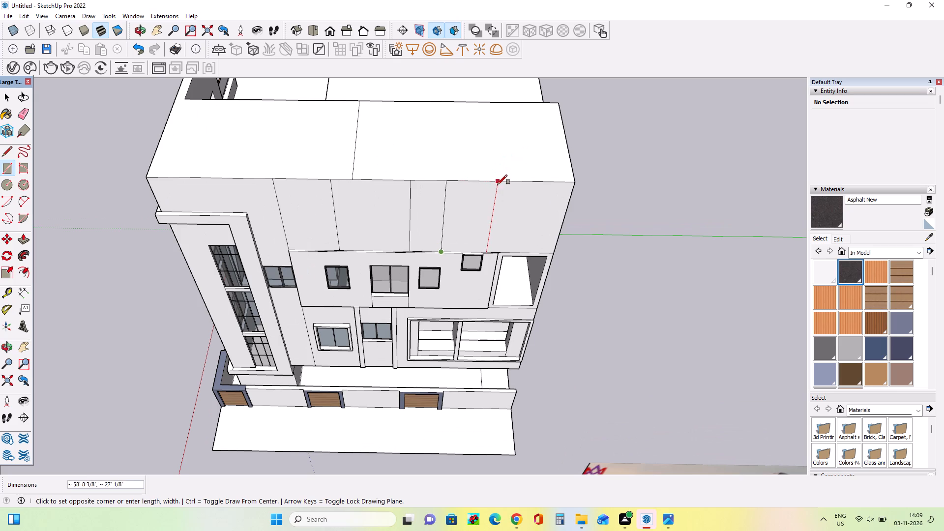
click(496, 178)
middle_drag(495, 255, 471, 198)
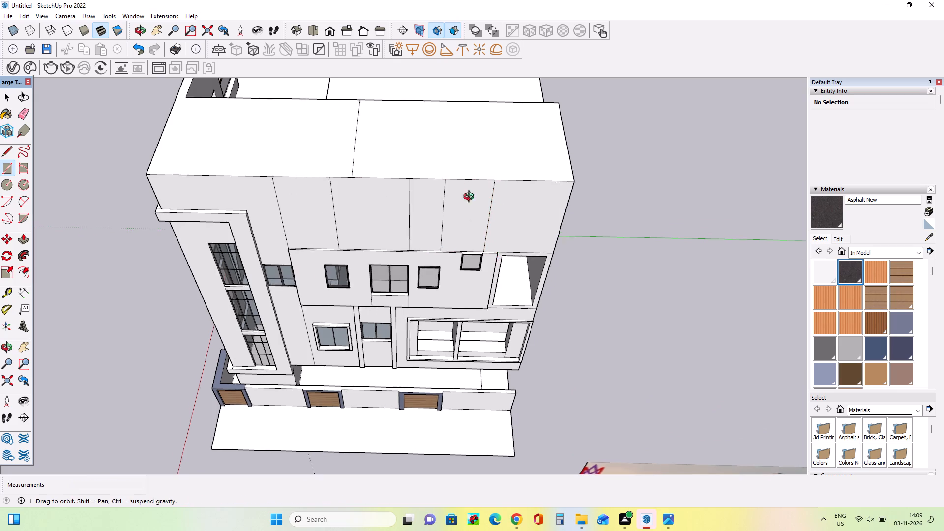
Compare the side facade with the reference image and undo the last two panel rectangles on the top-floor wall.
middle_drag(471, 198, 452, 126)
scroll(452, 126, down, 5)
middle_drag(667, 262, 575, 257)
scroll(612, 324, up, 2)
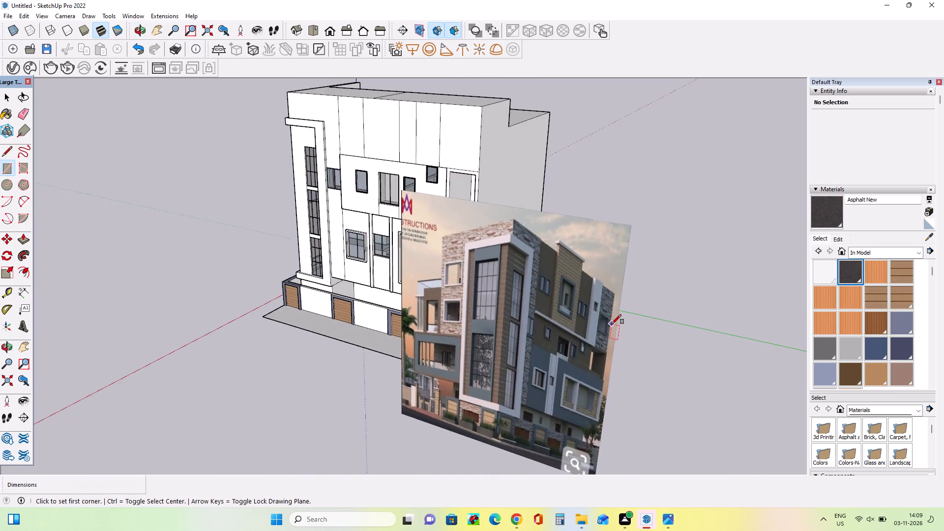
scroll(612, 324, up, 11)
scroll(588, 312, down, 7)
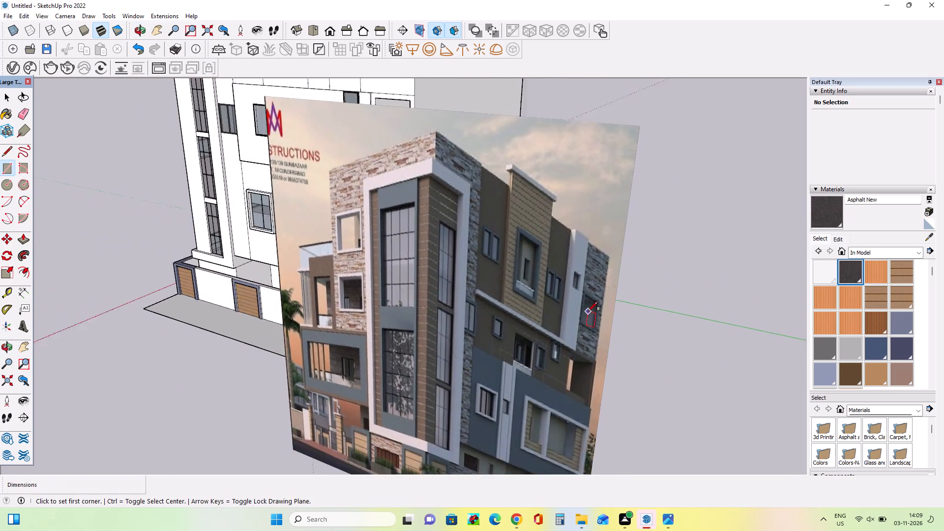
scroll(588, 311, down, 6)
middle_drag(575, 304, 761, 319)
scroll(761, 315, down, 4)
scroll(578, 314, down, 4)
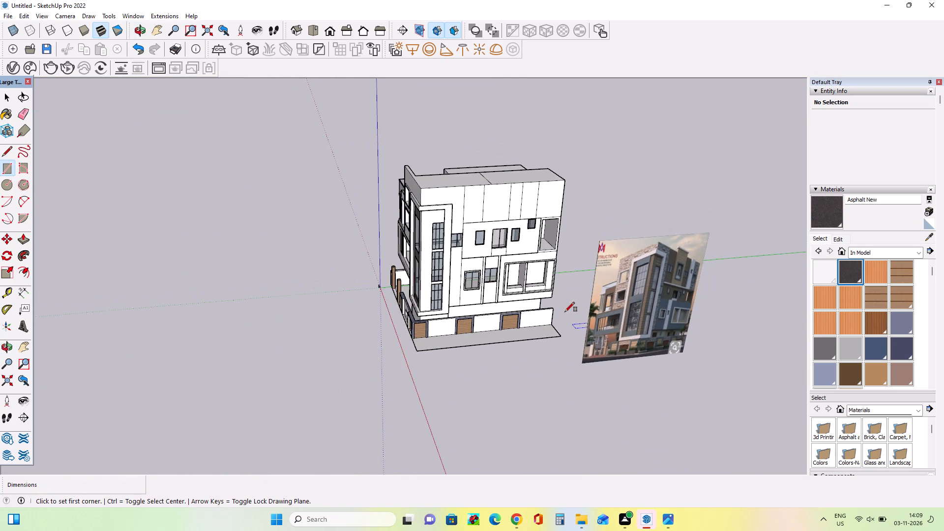
middle_drag(565, 308, 575, 328)
scroll(575, 324, down, 4)
key(ctrl+z)
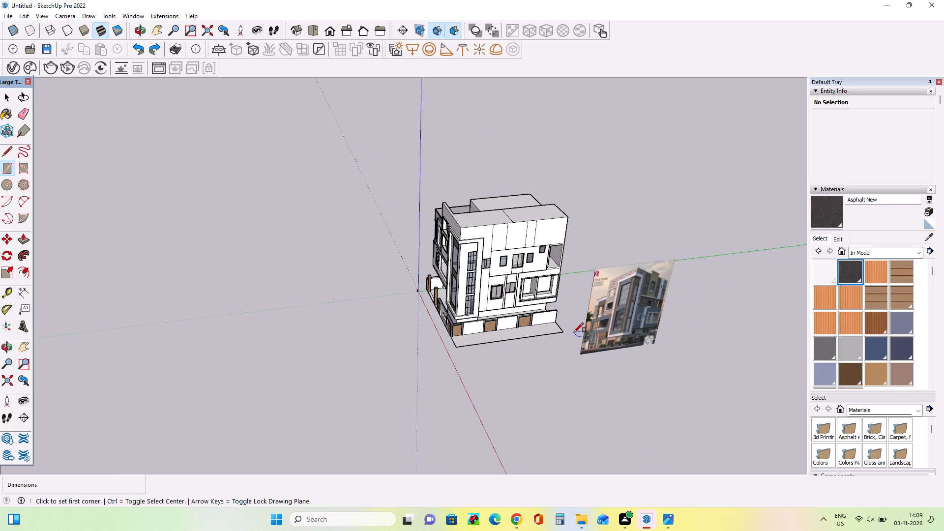
key(ctrl+z)
key(ctrl+z)
key(ctrl+z)
Draw a wall rectangle about 58' 8" by 24' 1" from the second panel's far lower corner up to the roof edge.
middle_drag(556, 256, 487, 173)
scroll(542, 258, up, 8)
middle_drag(514, 245, 466, 351)
scroll(512, 282, up, 9)
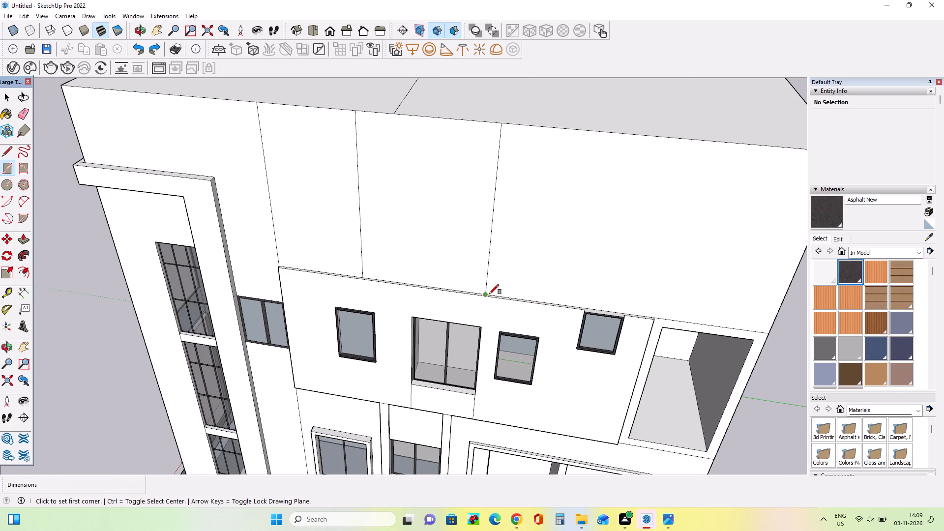
click(488, 294)
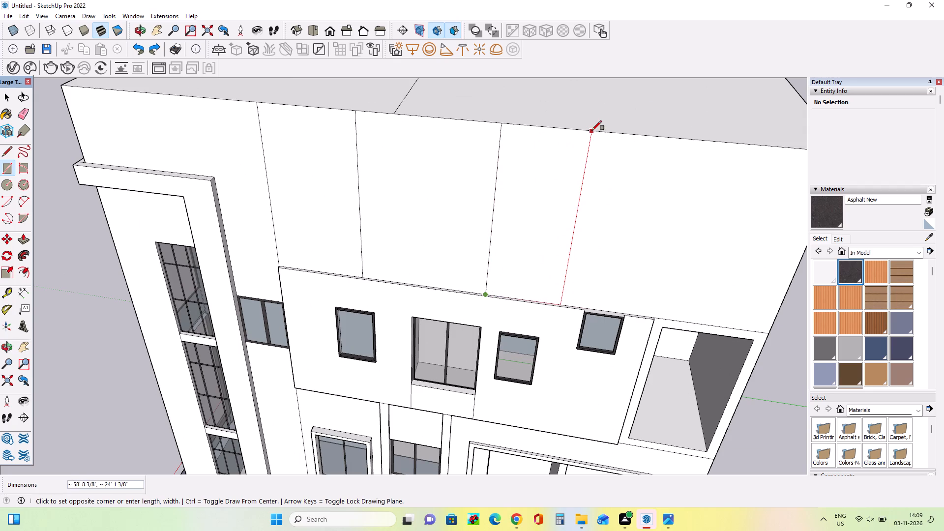
click(599, 130)
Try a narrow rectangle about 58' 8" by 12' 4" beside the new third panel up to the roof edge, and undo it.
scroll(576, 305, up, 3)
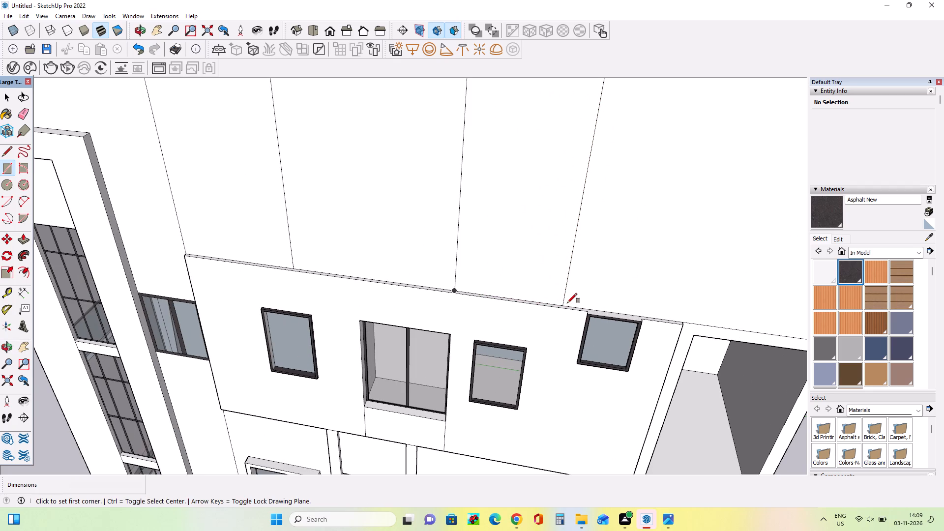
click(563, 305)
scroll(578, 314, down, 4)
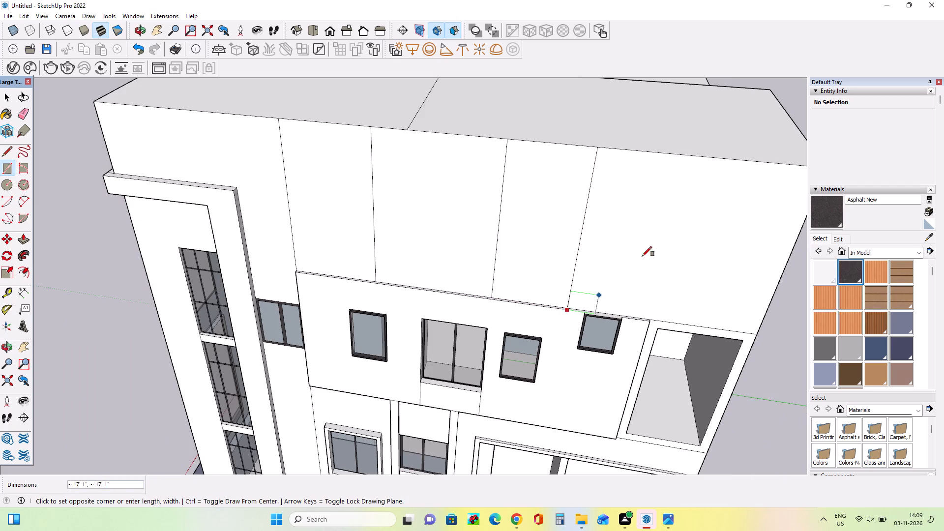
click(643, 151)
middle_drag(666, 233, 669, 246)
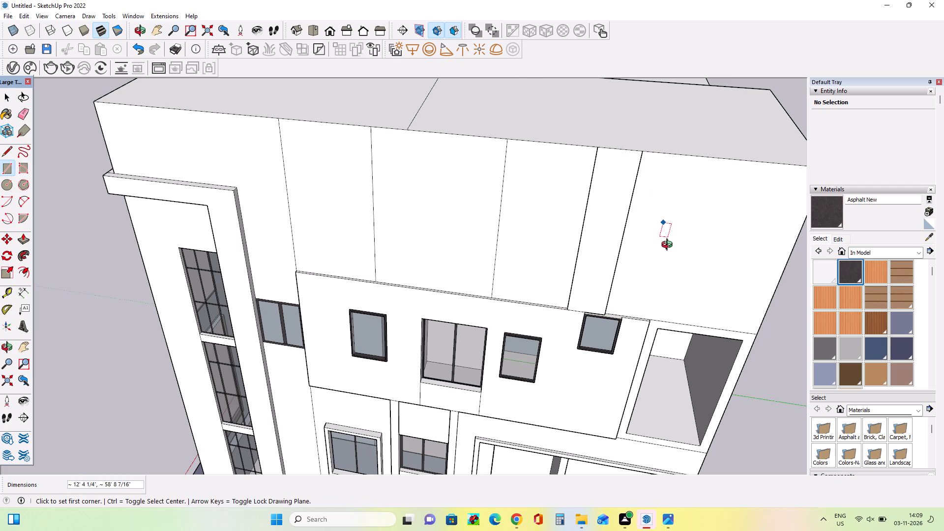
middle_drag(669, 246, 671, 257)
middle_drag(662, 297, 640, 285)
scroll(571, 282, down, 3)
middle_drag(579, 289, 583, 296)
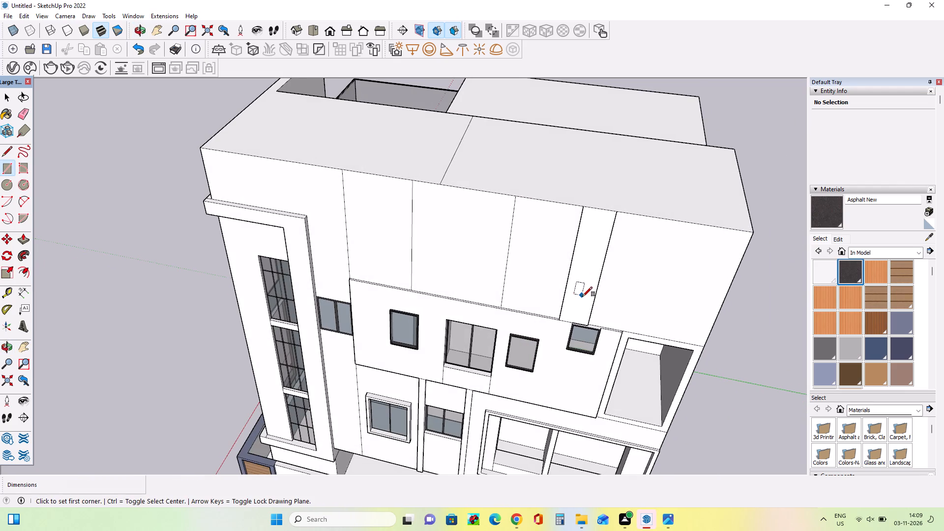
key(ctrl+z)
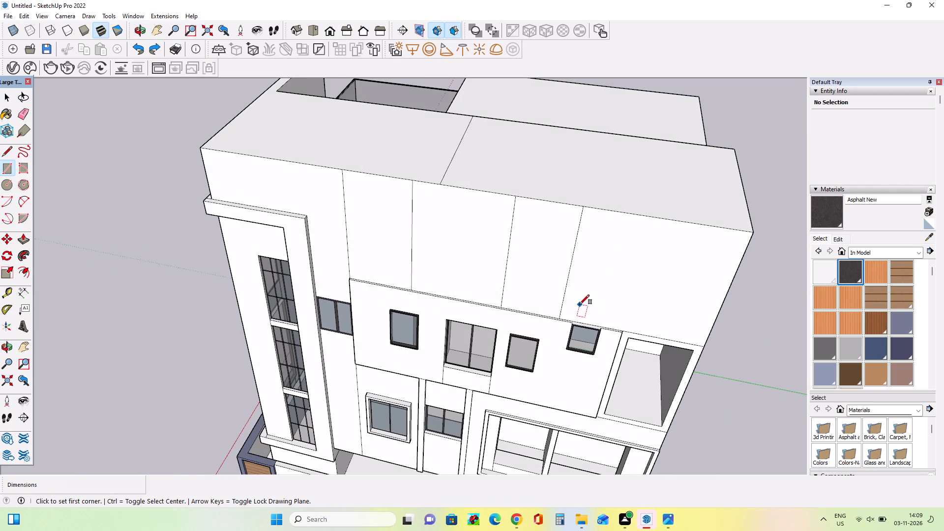
Draw a narrow rectangle about 58' 8" by 14' from the third panel's far lower corner up to the roof edge.
middle_drag(580, 304, 592, 284)
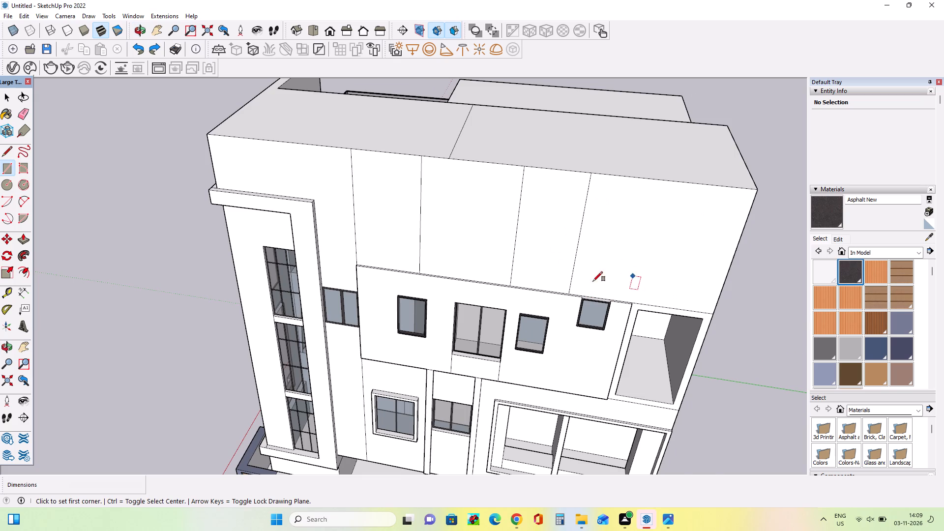
scroll(579, 294, up, 12)
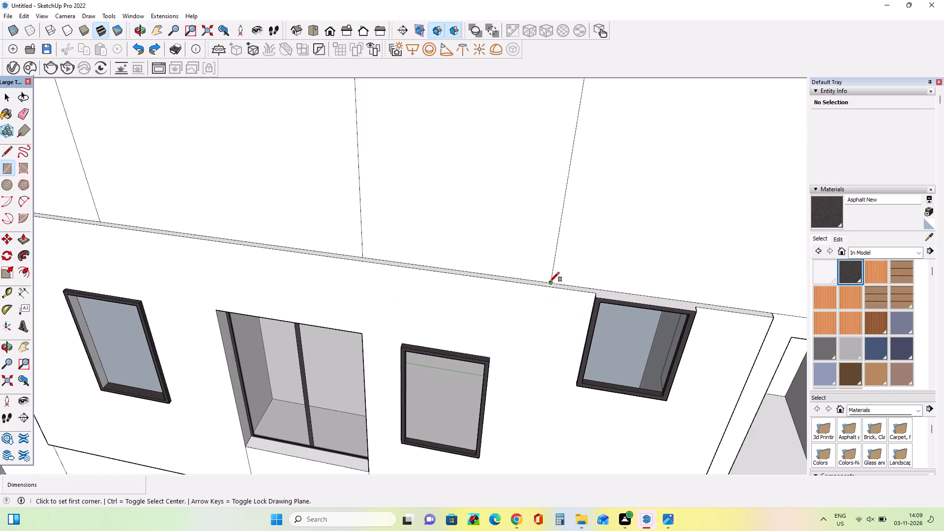
click(550, 282)
scroll(552, 282, down, 8)
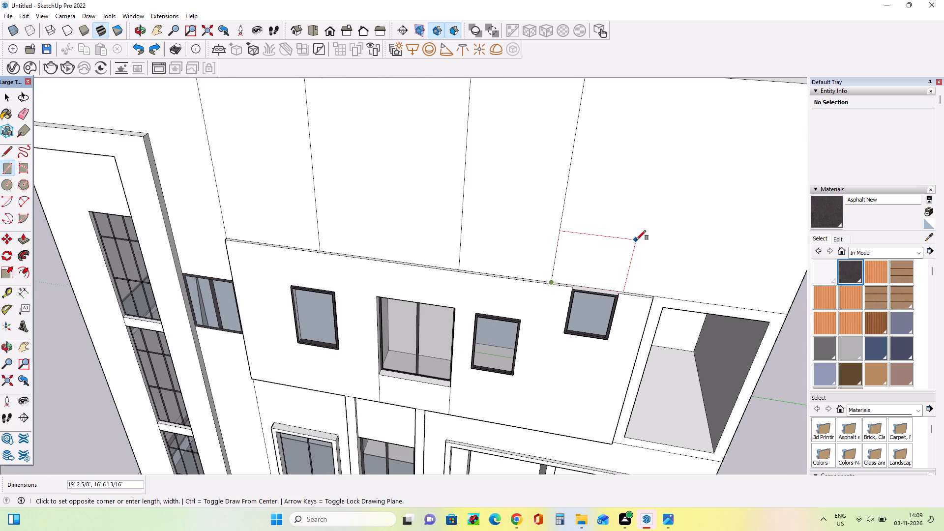
scroll(634, 241, down, 3)
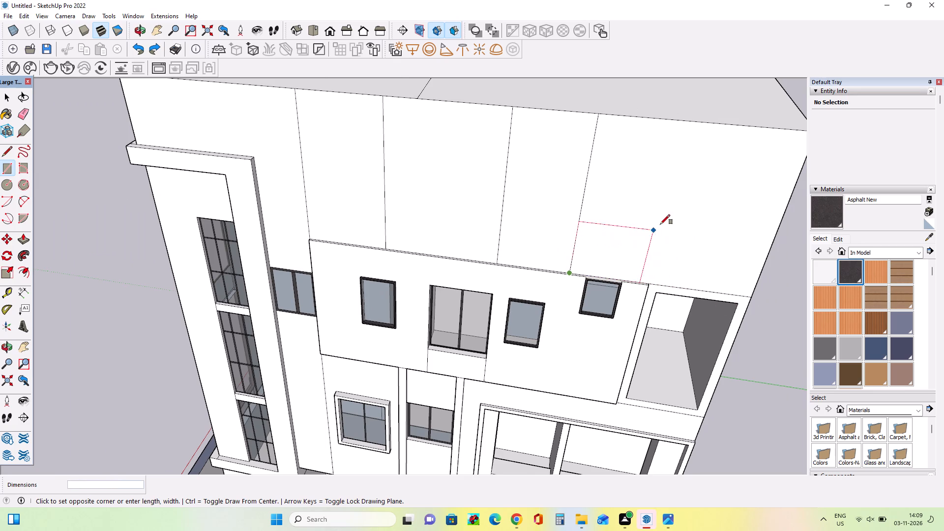
click(647, 117)
Examine the top-floor panel divisions from several angles and compare them with the side facade in the reference image.
middle_drag(655, 236, 579, 230)
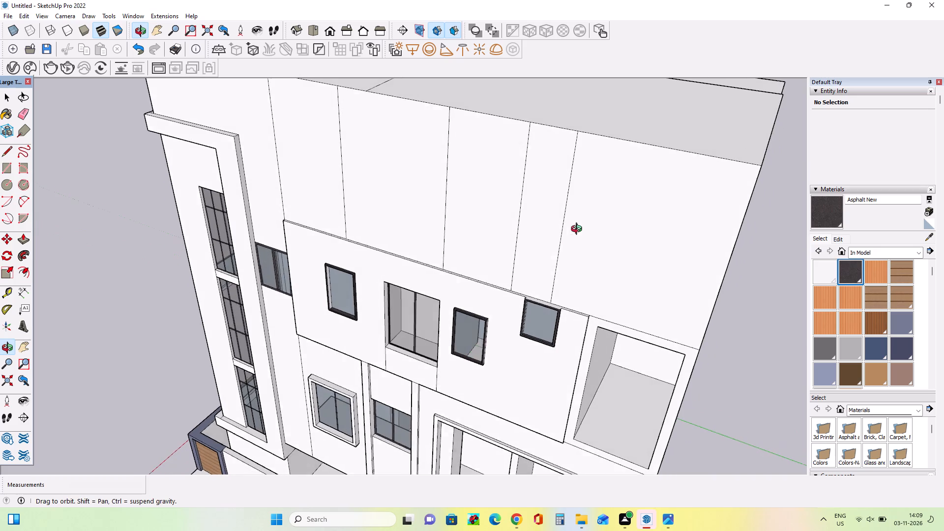
middle_drag(579, 230, 579, 232)
scroll(599, 295, up, 2)
middle_drag(606, 302, 641, 284)
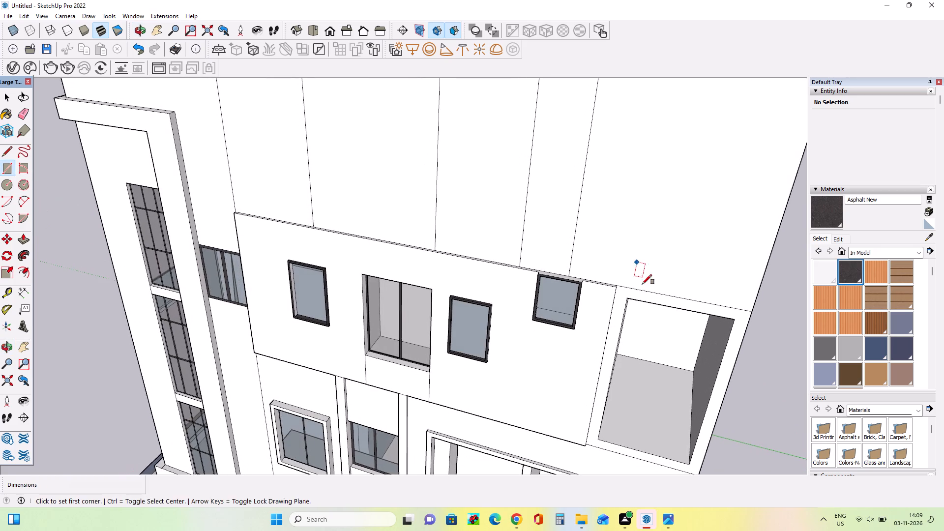
middle_drag(645, 297, 647, 308)
scroll(647, 308, down, 2)
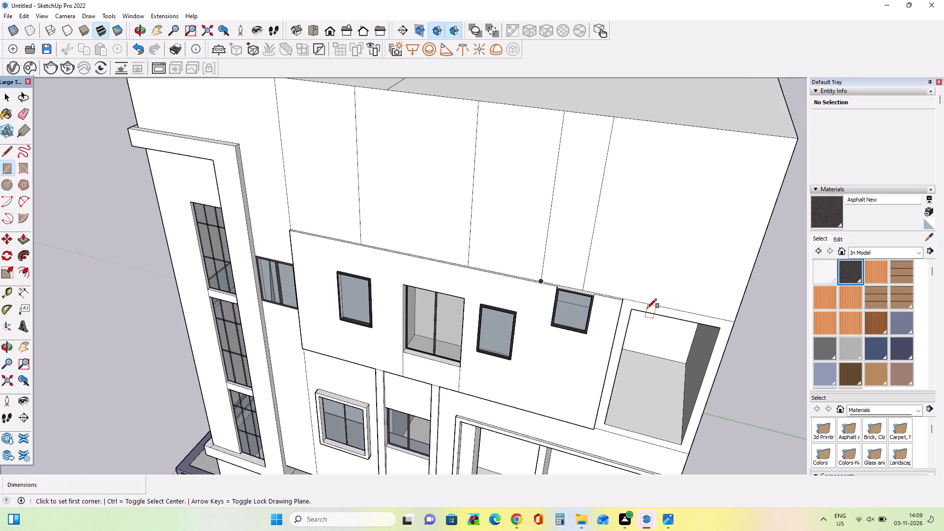
middle_drag(648, 310, 652, 319)
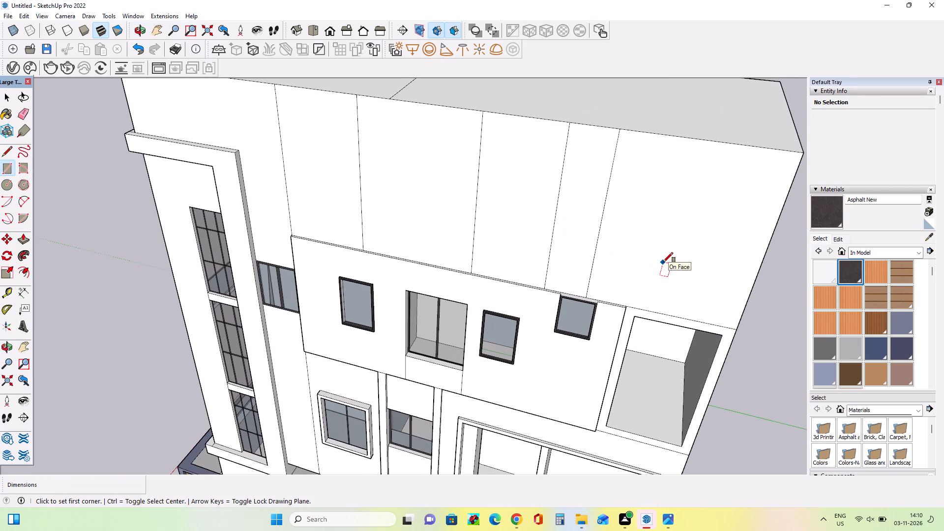
middle_drag(575, 295, 576, 296)
middle_drag(576, 296, 582, 304)
scroll(532, 296, down, 4)
middle_drag(535, 299, 552, 283)
scroll(534, 274, down, 3)
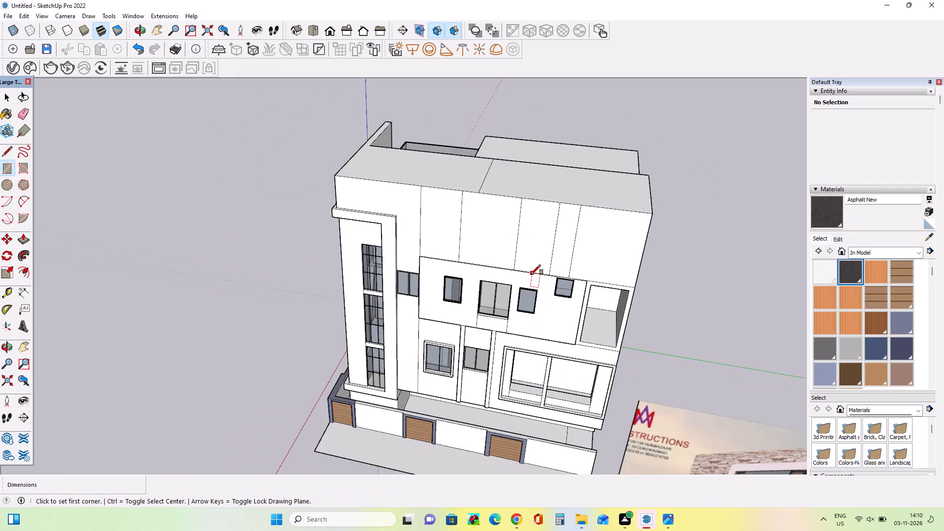
scroll(531, 274, down, 9)
middle_drag(632, 310, 633, 272)
scroll(618, 276, up, 4)
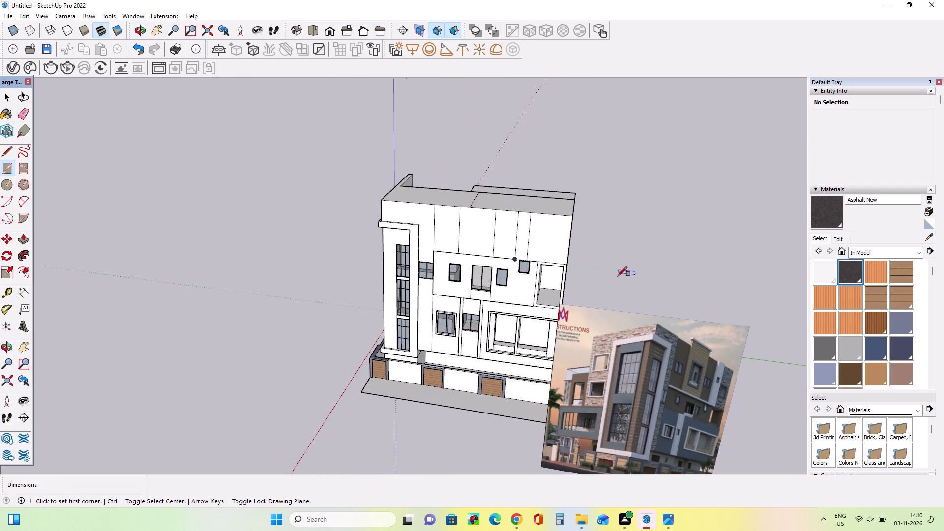
scroll(618, 276, up, 1)
scroll(738, 397, up, 13)
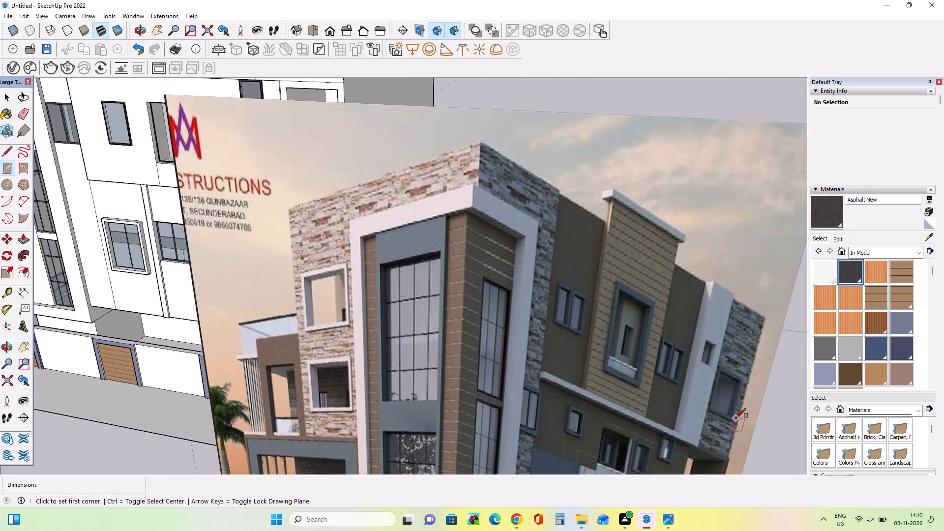
middle_drag(736, 418, 740, 423)
scroll(740, 409, down, 9)
middle_drag(586, 396, 618, 380)
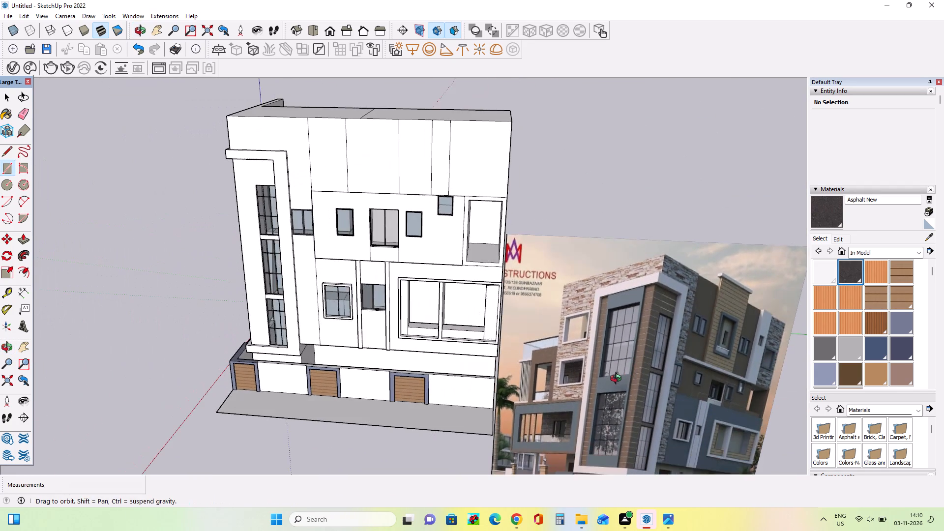
middle_drag(618, 380, 612, 379)
middle_drag(413, 313, 415, 326)
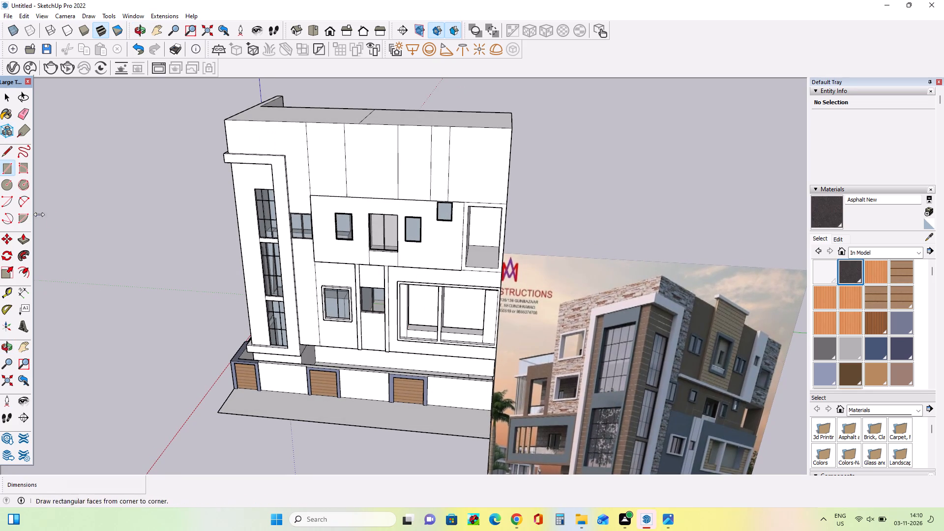
Push/Pull the narrow fourth panel of the top-floor wall outward by about 8".
click(20, 241)
scroll(414, 214, up, 3)
drag(441, 175, 439, 181)
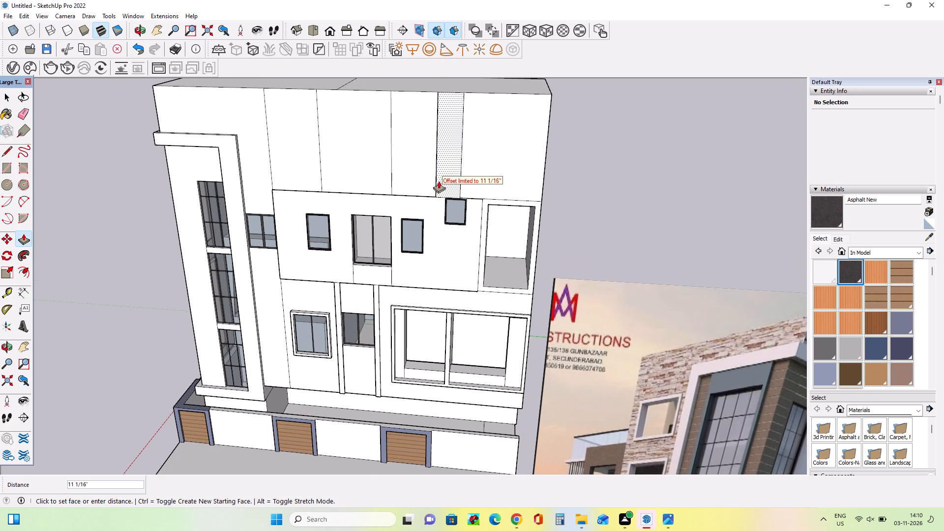
drag(439, 181, 439, 182)
middle_drag(472, 191, 433, 258)
scroll(429, 245, up, 5)
click(429, 245)
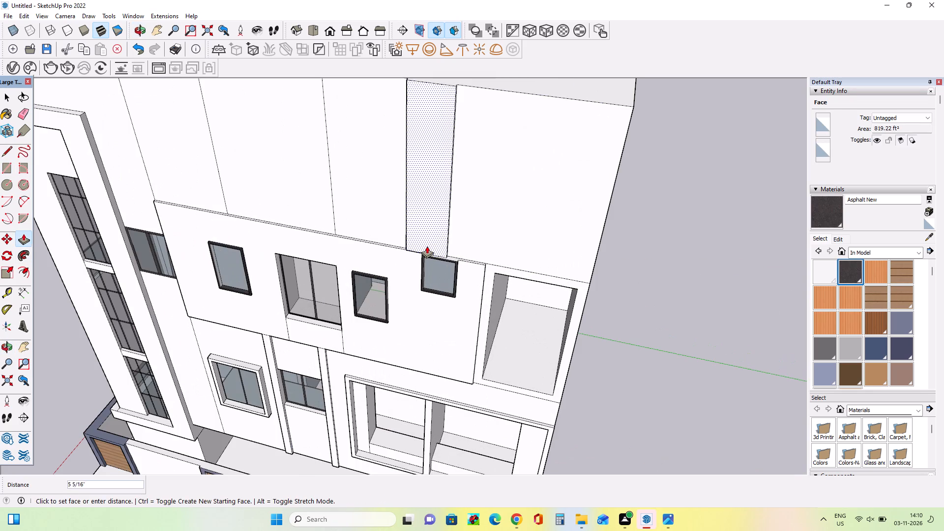
Check the upper side facade in the reference image and undo the last change to the model.
middle_drag(394, 283, 500, 269)
scroll(329, 245, down, 4)
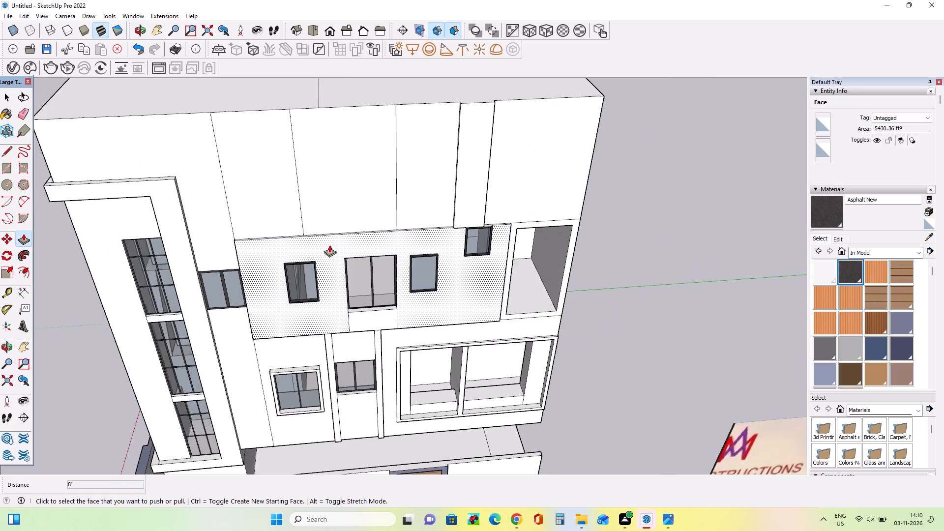
scroll(329, 245, down, 8)
scroll(585, 321, up, 9)
middle_drag(590, 337, 580, 336)
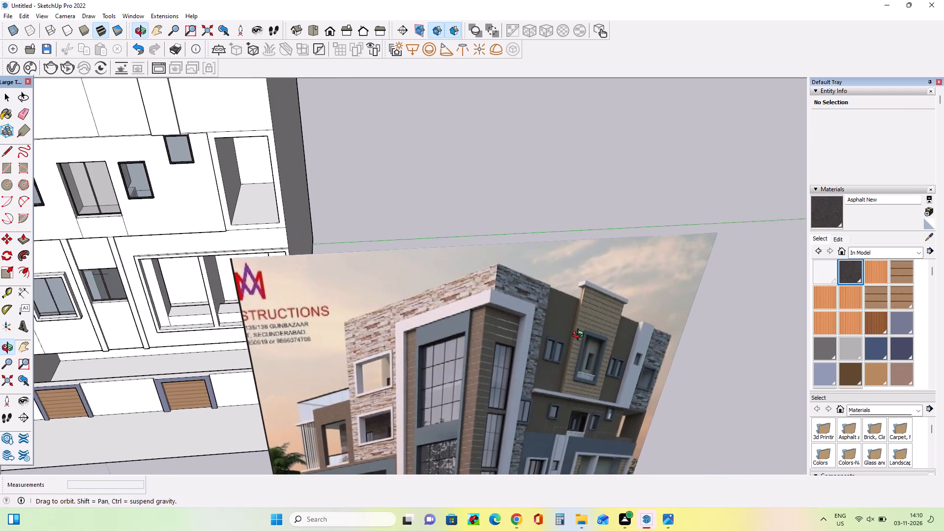
middle_drag(580, 336, 565, 300)
scroll(598, 391, up, 9)
middle_drag(598, 389, 600, 377)
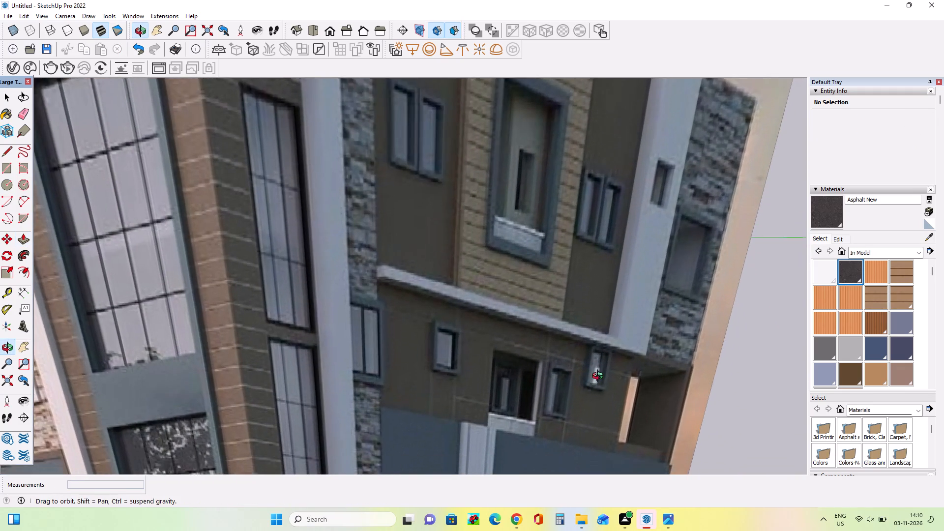
middle_drag(600, 377, 601, 374)
scroll(502, 321, down, 14)
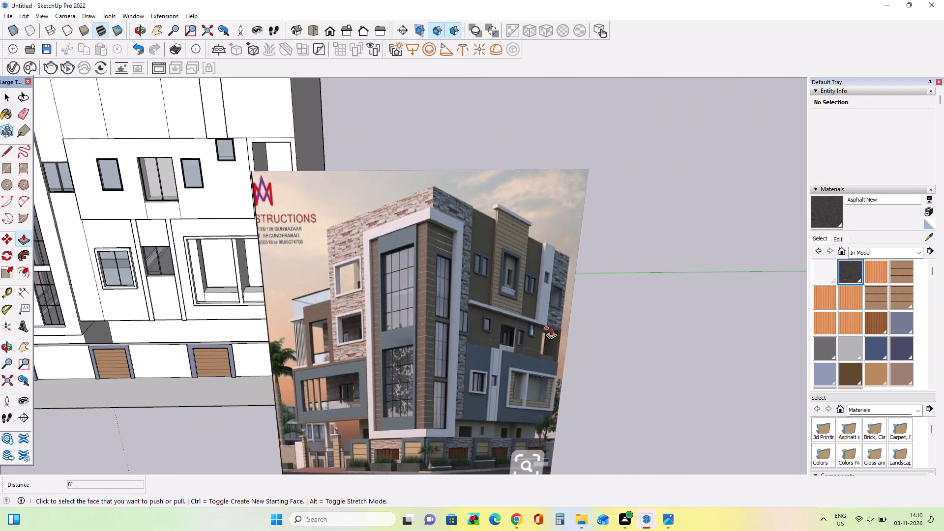
middle_drag(739, 325, 767, 361)
scroll(801, 356, down, 4)
key(ctrl+z)
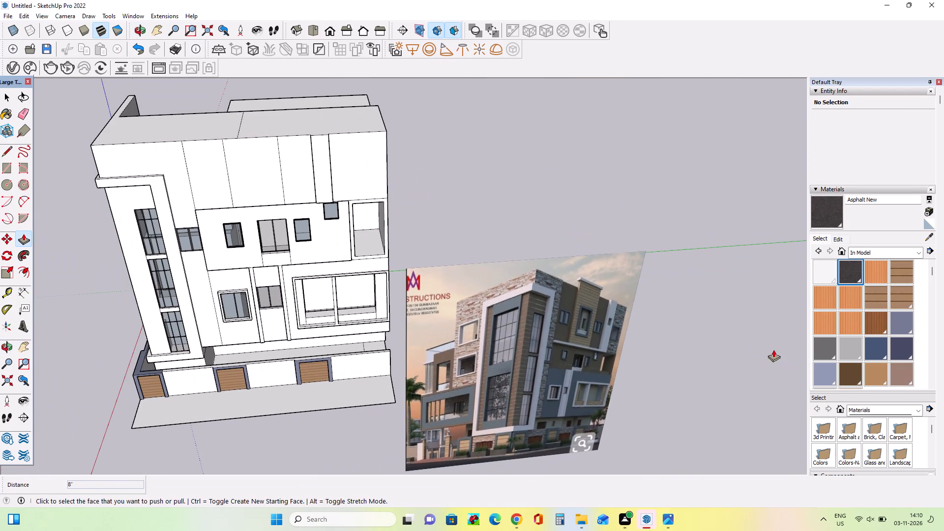
Push/Pull the narrow fourth panel of the top-floor wall back by about 11" so it is flush with the wall.
scroll(314, 202, up, 9)
middle_drag(423, 220, 432, 252)
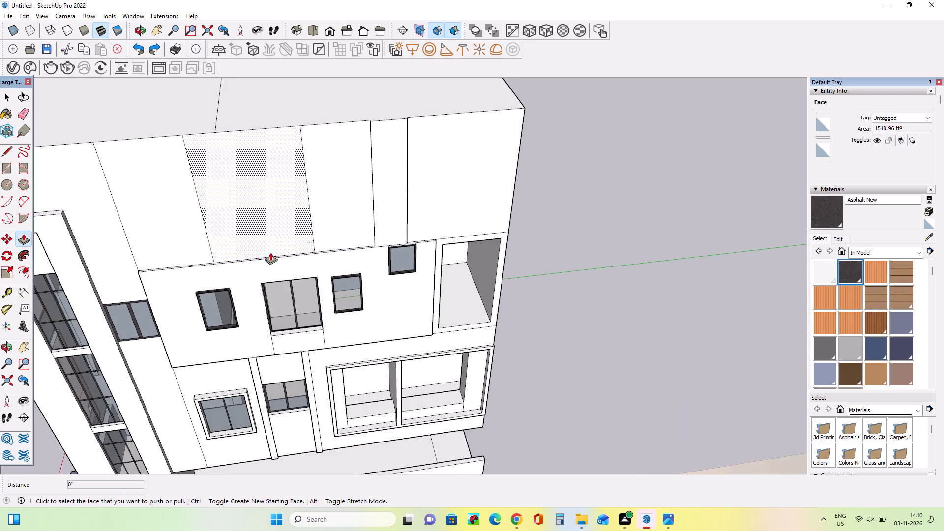
scroll(268, 249, up, 9)
middle_drag(404, 247, 410, 256)
scroll(564, 229, up, 2)
middle_click(561, 228)
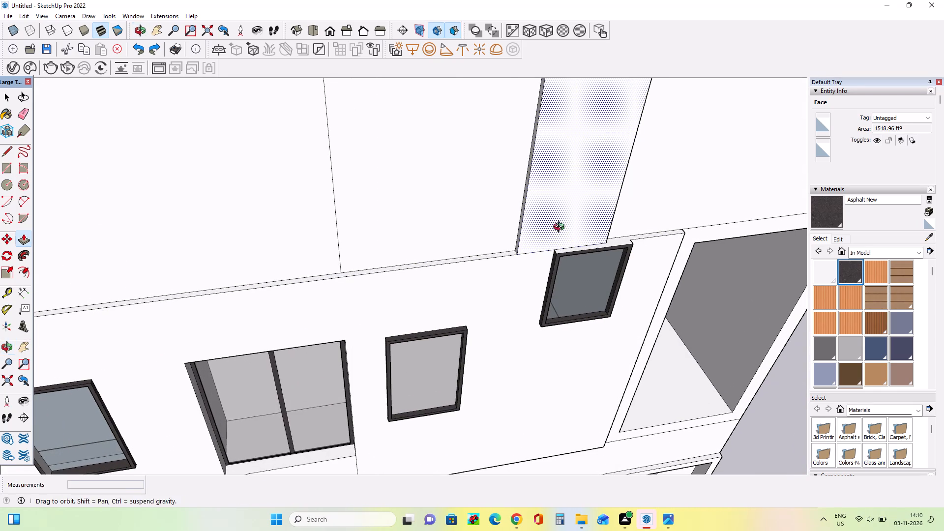
drag(537, 227, 512, 221)
middle_drag(552, 236, 549, 246)
scroll(670, 243, down, 2)
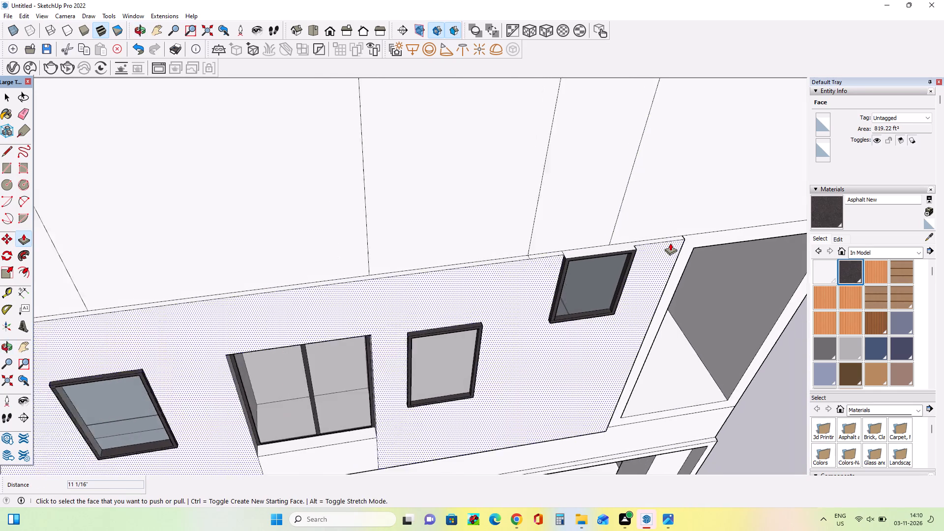
scroll(670, 243, down, 2)
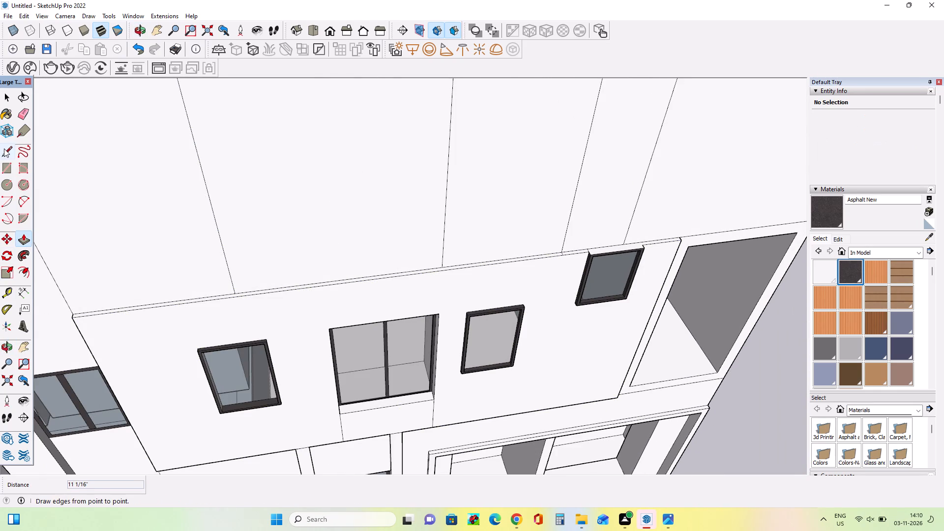
Draw a thin horizontal rectangle about 158' long and 3' high along the bottom of the top-floor wall, reaching its far edge.
click(4, 148)
click(1, 166)
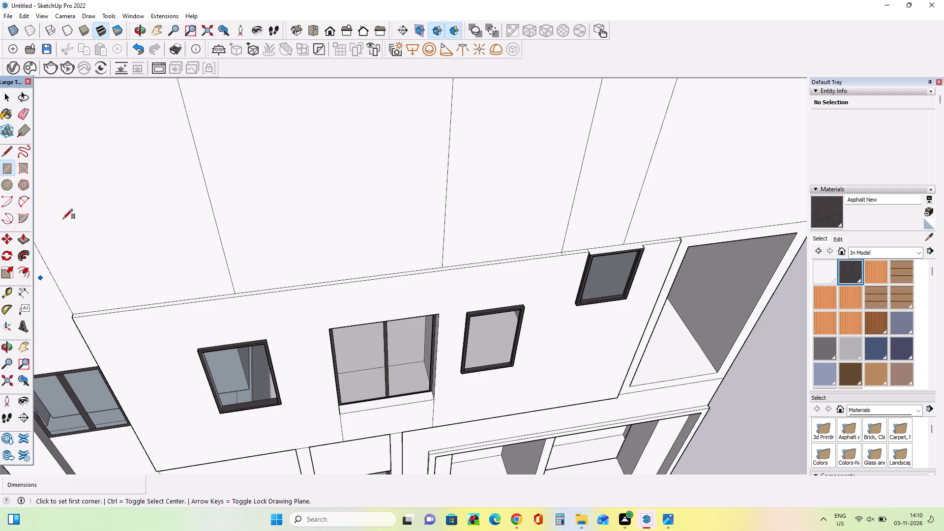
click(71, 315)
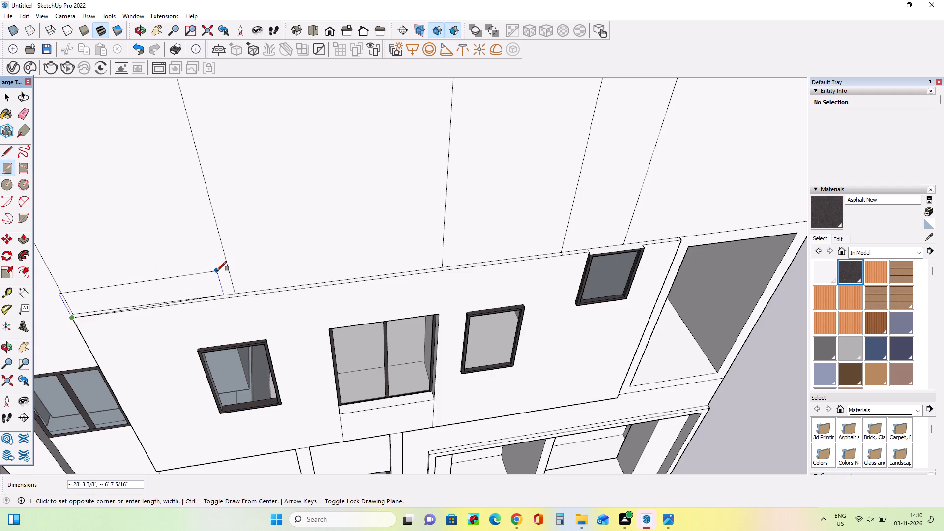
key(Escape)
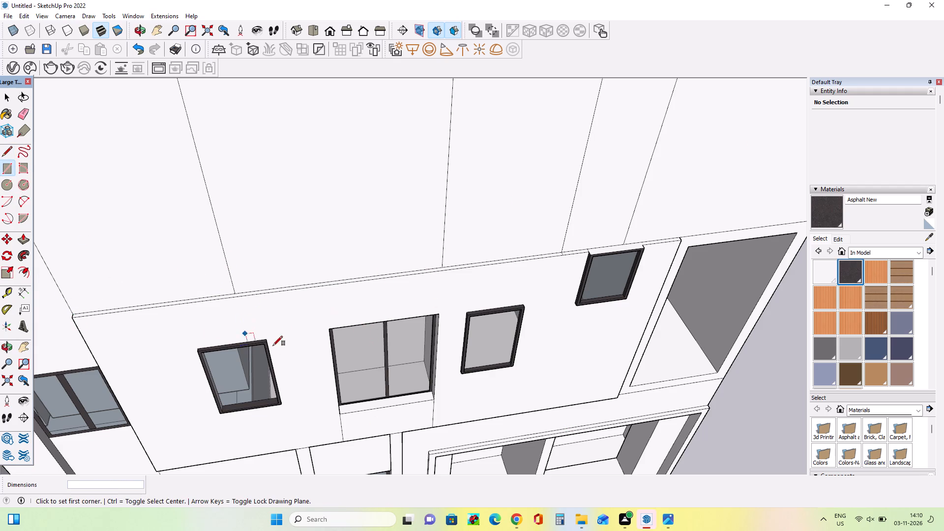
click(73, 314)
scroll(209, 267, down, 7)
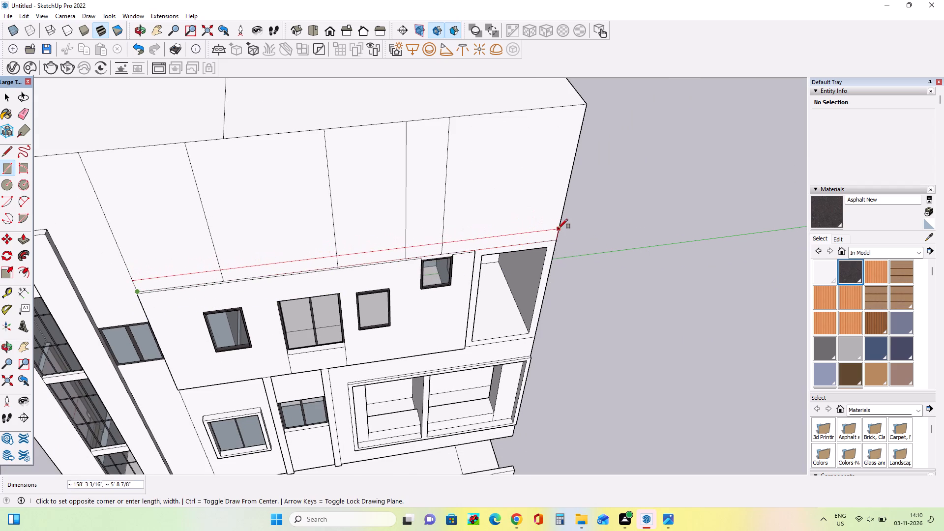
scroll(559, 230, up, 2)
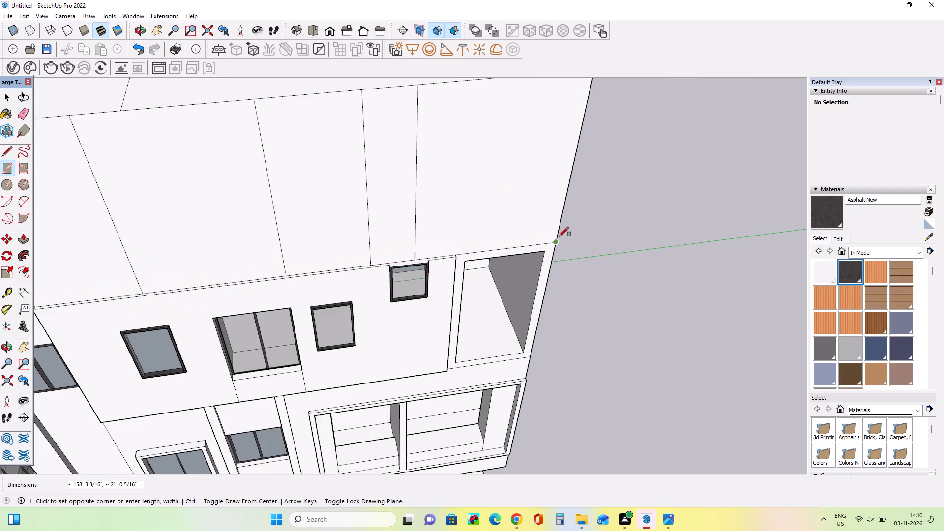
click(559, 235)
scroll(625, 228, down, 7)
middle_drag(617, 269, 605, 231)
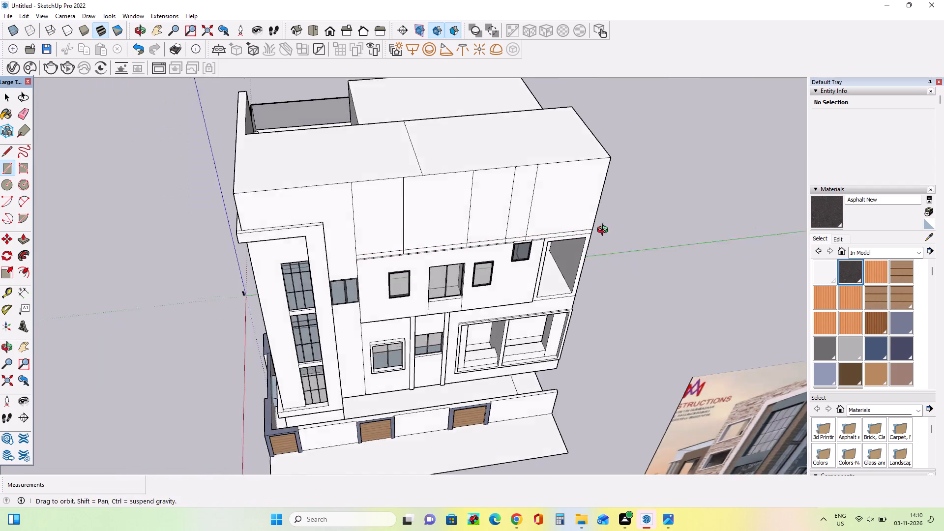
middle_drag(605, 231, 594, 182)
scroll(521, 180, up, 6)
middle_drag(550, 206, 562, 231)
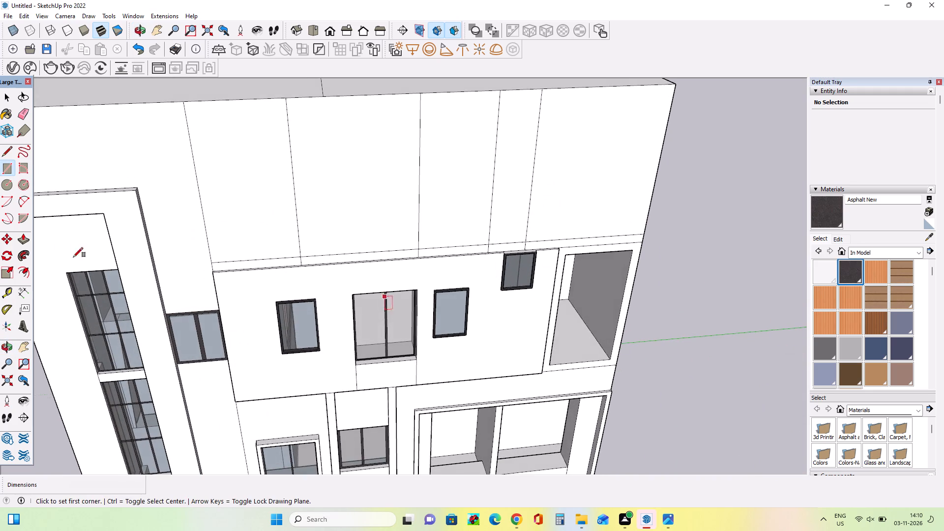
scroll(206, 240, up, 4)
Erase the panel division lines that cross the thin horizontal strip at the base of the top-floor wall.
click(26, 114)
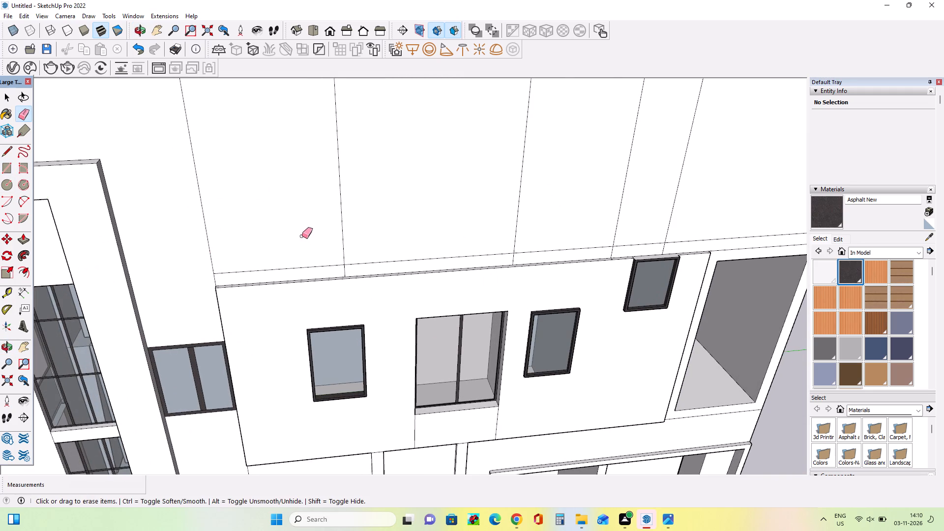
scroll(303, 238, up, 4)
drag(355, 288, 372, 287)
drag(600, 270, 654, 262)
drag(600, 270, 621, 267)
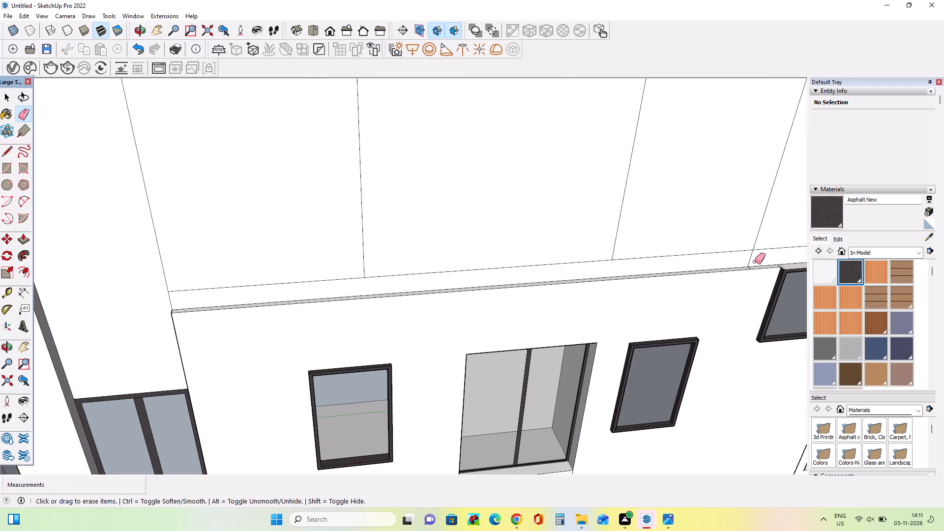
drag(745, 260, 756, 256)
scroll(290, 283, down, 8)
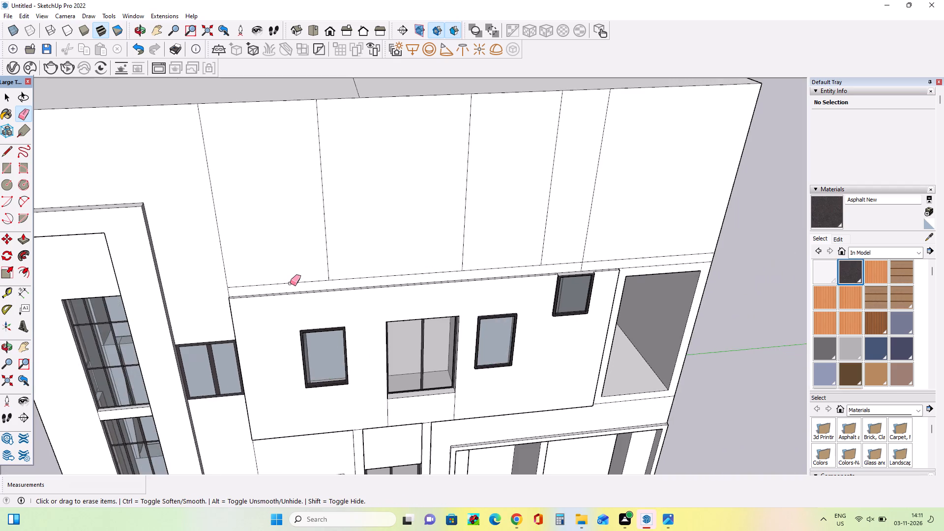
middle_drag(591, 266, 543, 267)
scroll(495, 291, up, 8)
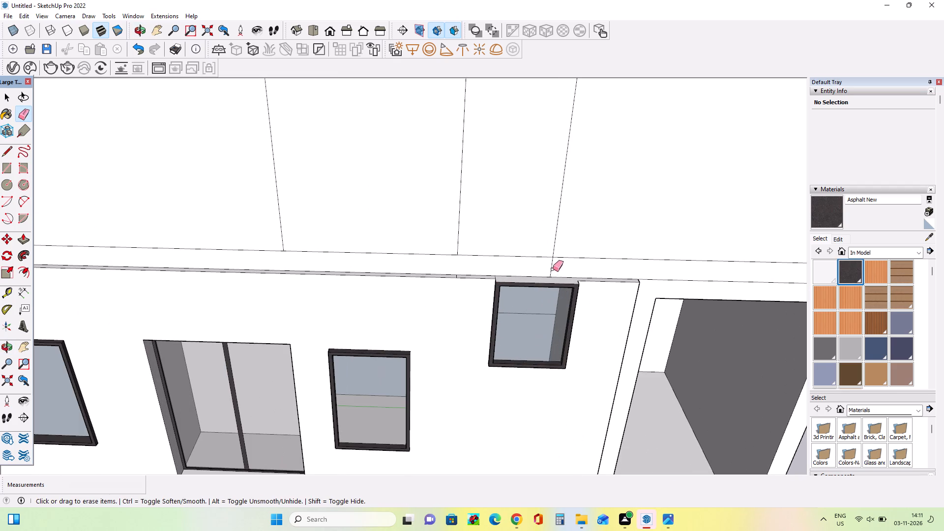
drag(547, 265, 559, 265)
middle_drag(594, 262, 628, 263)
scroll(628, 262, down, 3)
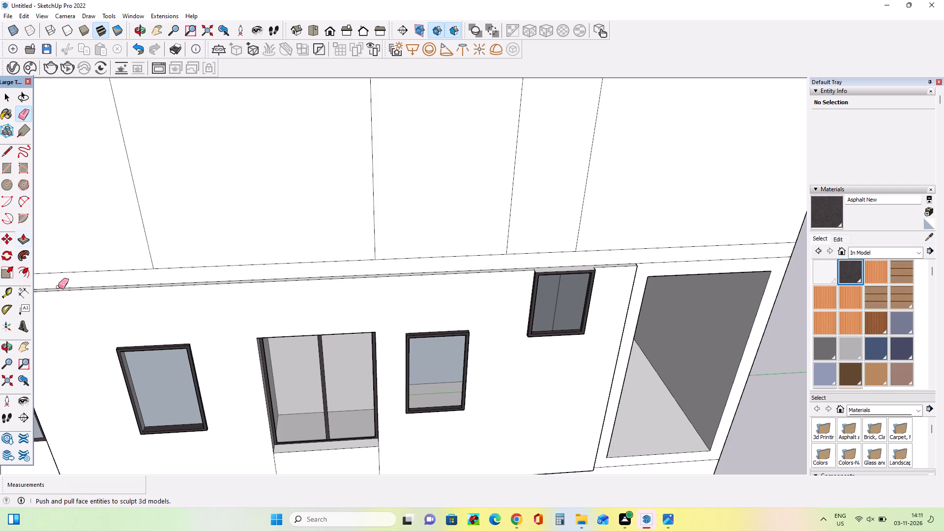
Push/Pull the horizontal strip outward to form a projecting band below the top-floor panels.
click(24, 236)
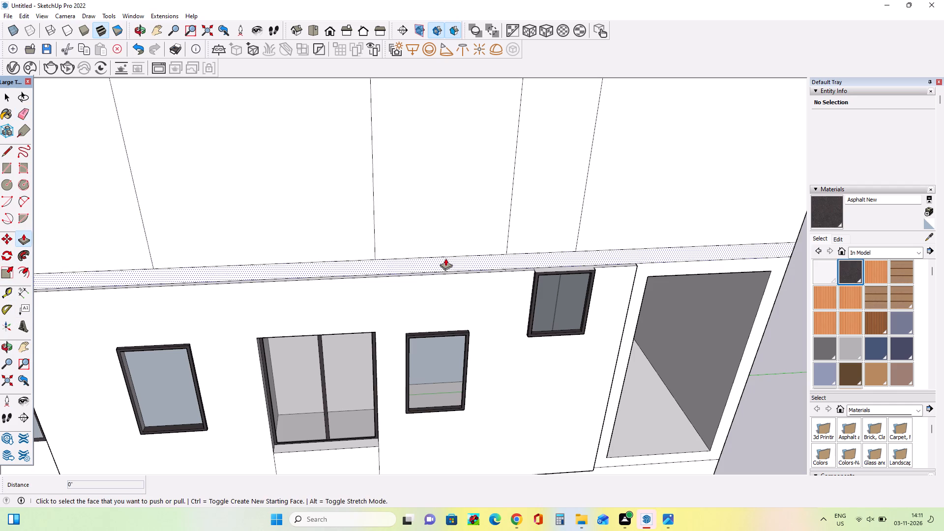
scroll(448, 258, down, 3)
scroll(375, 268, up, 2)
drag(374, 267, 375, 271)
drag(376, 264, 378, 273)
Lower each segment of the projecting band's upper face by 1' 1 5/8" with Push/Pull so the band has one even height.
middle_drag(476, 257, 486, 285)
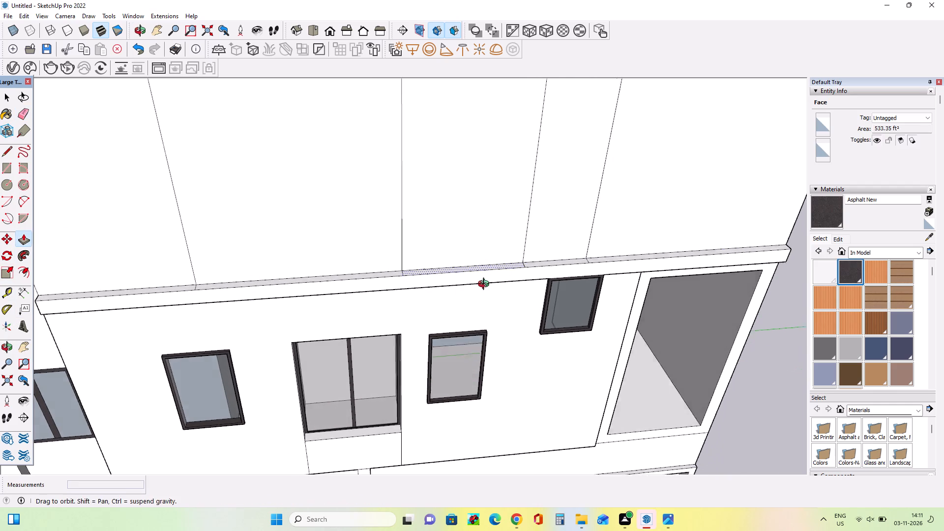
middle_drag(486, 285, 486, 287)
drag(474, 276, 475, 280)
middle_drag(550, 269, 548, 269)
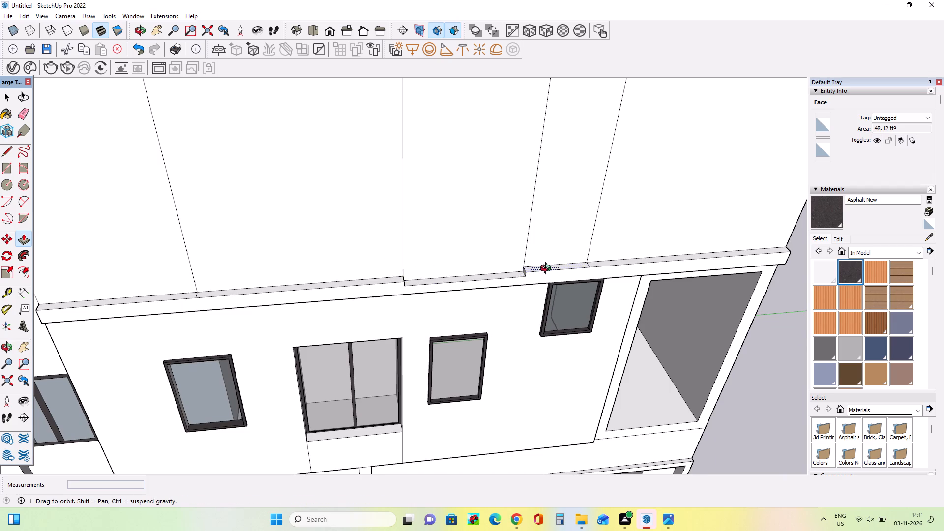
middle_drag(548, 269, 535, 270)
scroll(533, 272, up, 6)
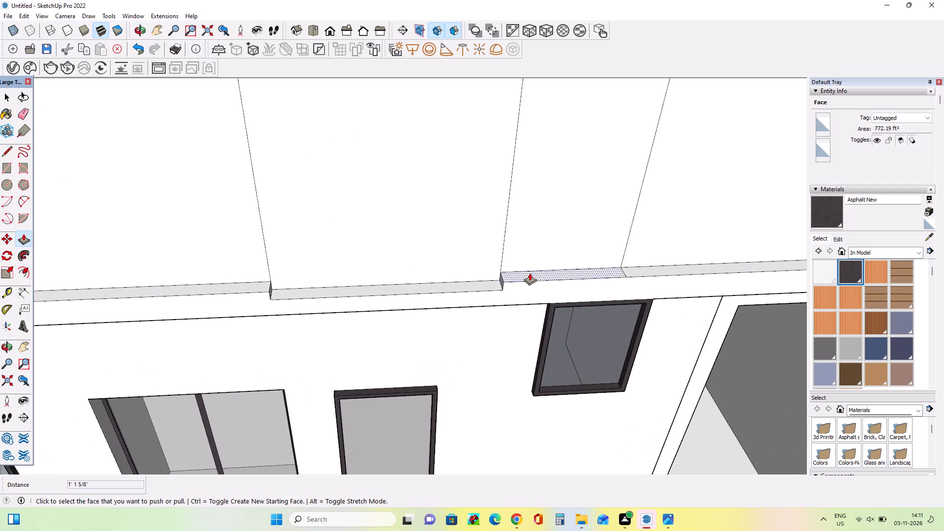
drag(528, 273, 474, 292)
drag(633, 269, 617, 278)
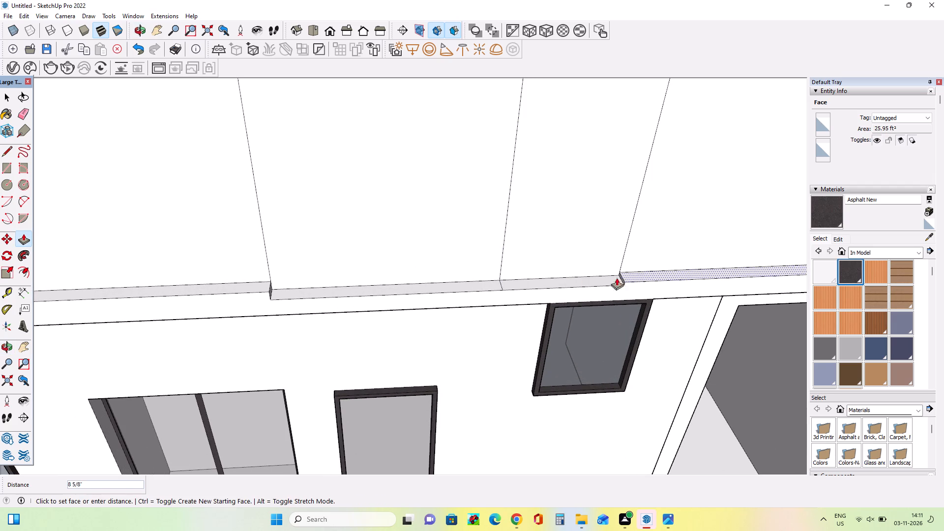
drag(617, 278, 603, 282)
scroll(669, 270, down, 7)
scroll(251, 302, up, 4)
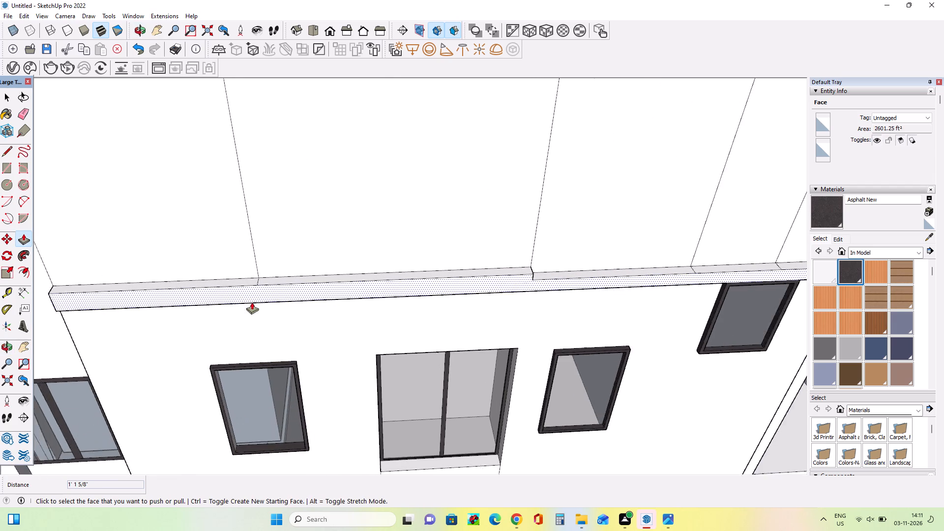
drag(520, 268, 576, 271)
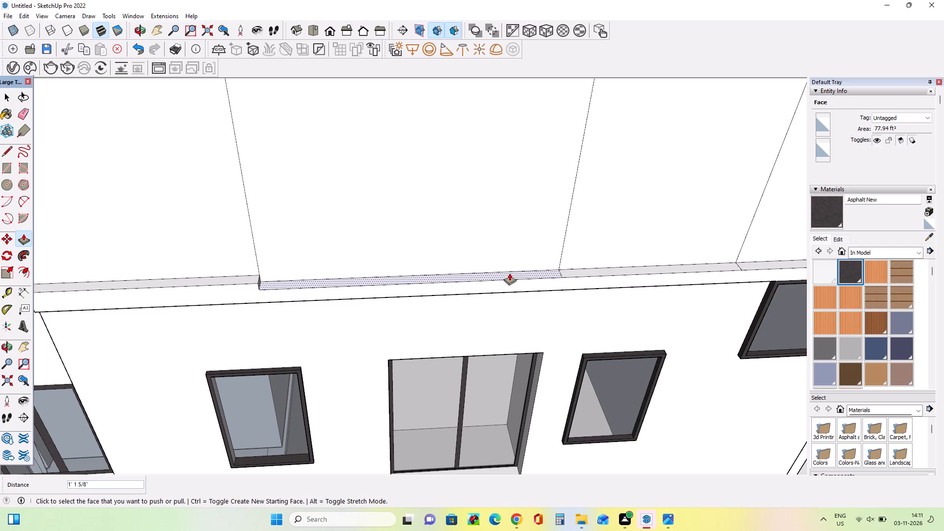
drag(243, 281, 268, 291)
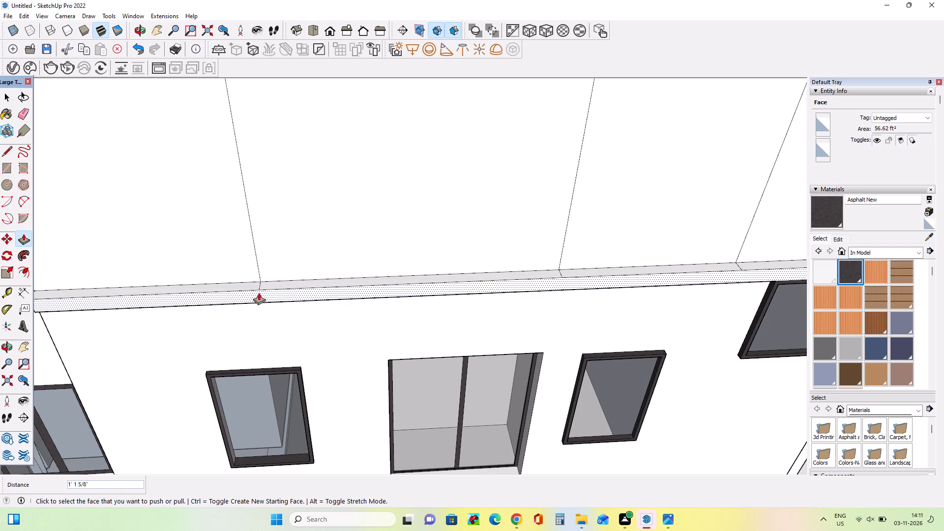
Erase the short leftover seam edges across the upper face of the projecting band below the panel divisions.
middle_drag(170, 286, 174, 296)
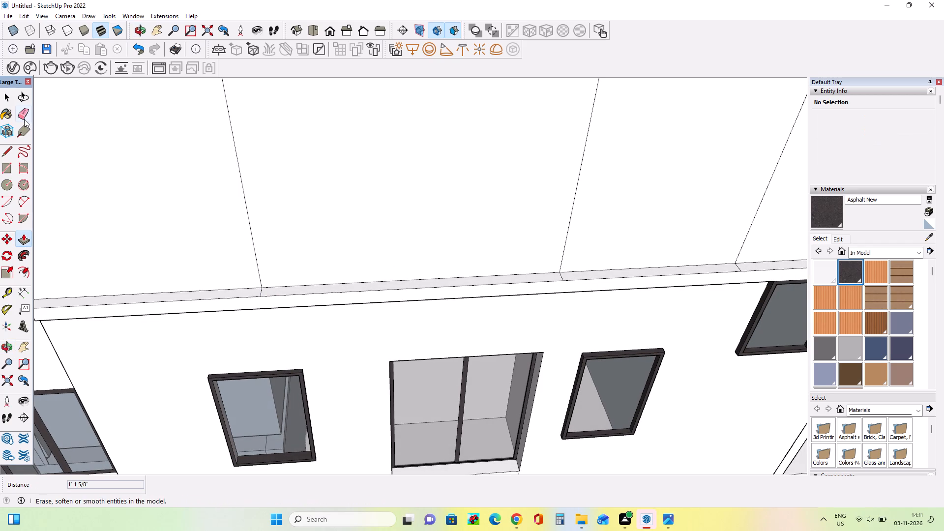
click(24, 119)
scroll(241, 228, up, 6)
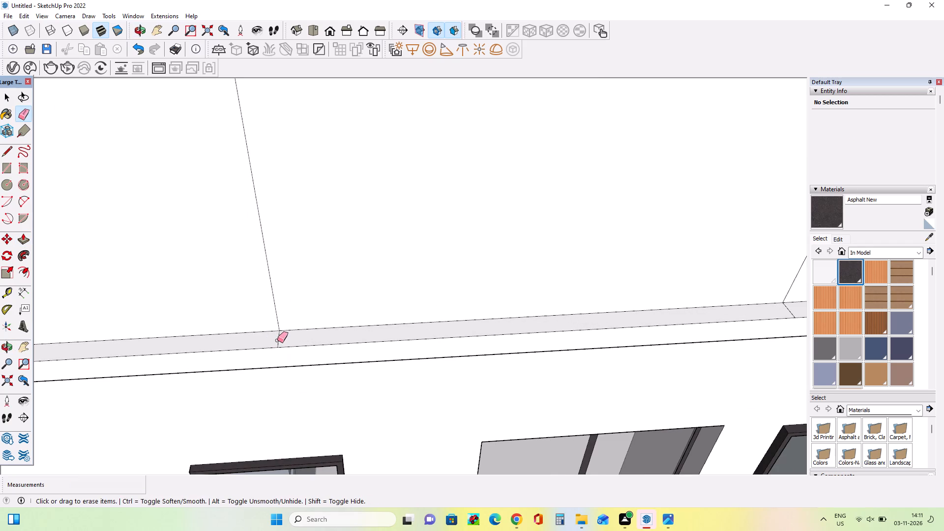
drag(277, 340, 282, 340)
scroll(222, 303, down, 9)
middle_drag(271, 298, 277, 314)
scroll(350, 317, up, 4)
drag(549, 311, 564, 305)
key(ctrl+z)
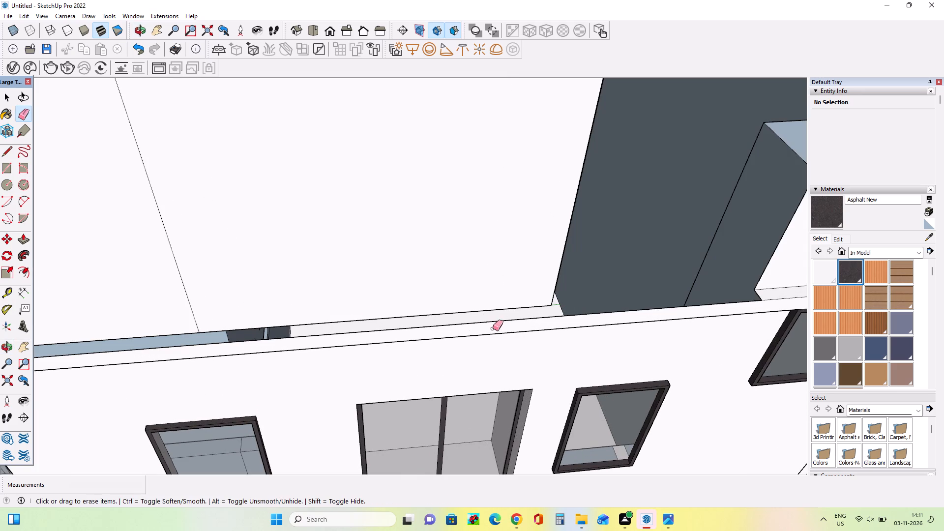
scroll(550, 323, up, 3)
drag(551, 304, 558, 304)
scroll(257, 265, down, 3)
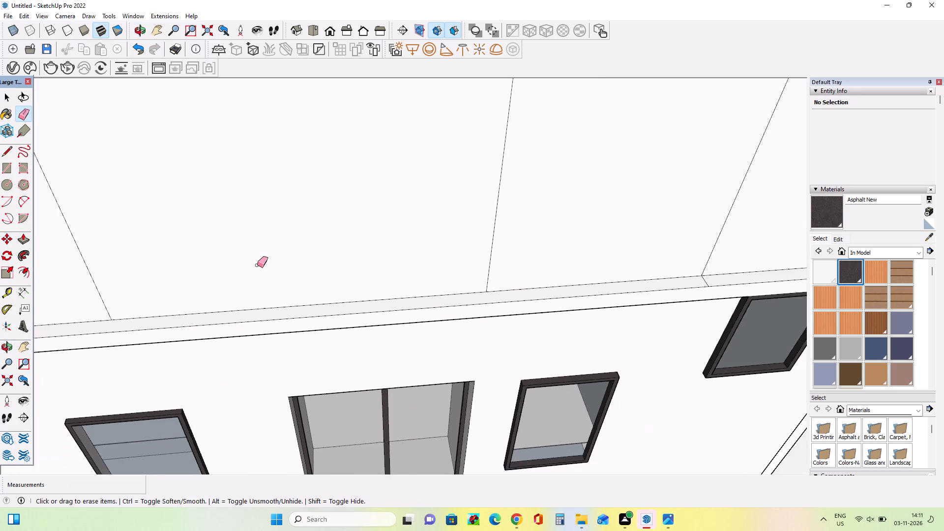
scroll(257, 265, down, 4)
scroll(555, 260, up, 7)
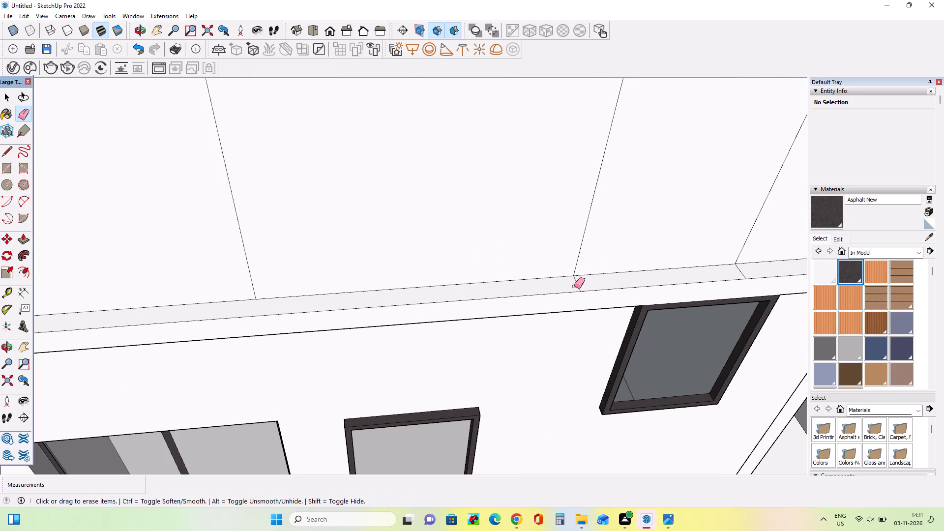
drag(574, 286, 586, 282)
drag(738, 273, 743, 270)
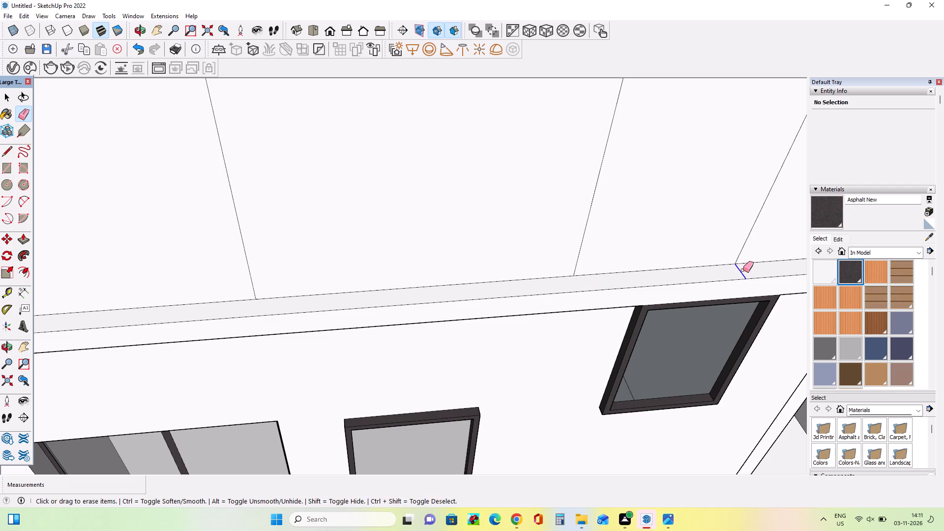
Examine the side facade with its new horizontal band and compare it with the reference image.
scroll(413, 282, down, 17)
middle_drag(452, 300, 447, 206)
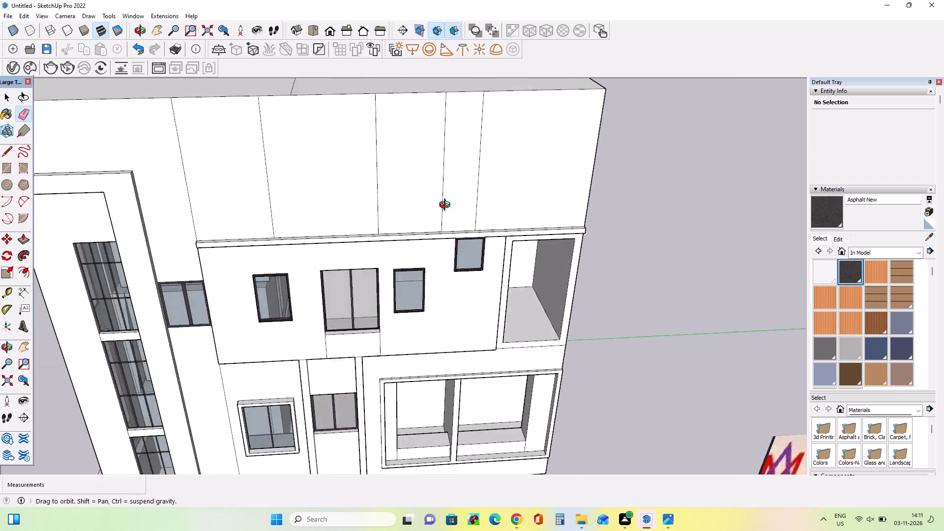
middle_drag(447, 206, 360, 164)
scroll(360, 164, down, 6)
middle_drag(462, 205, 469, 186)
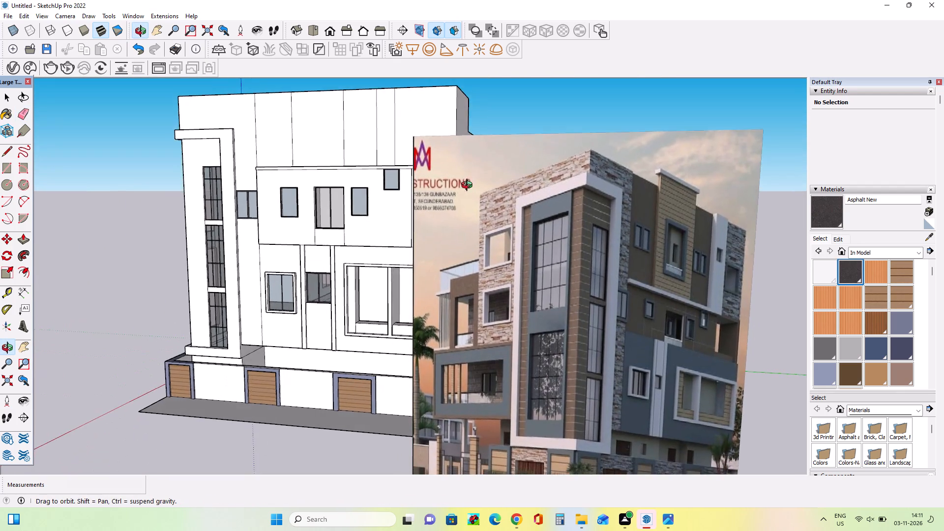
middle_drag(469, 186, 495, 177)
middle_drag(475, 201, 487, 227)
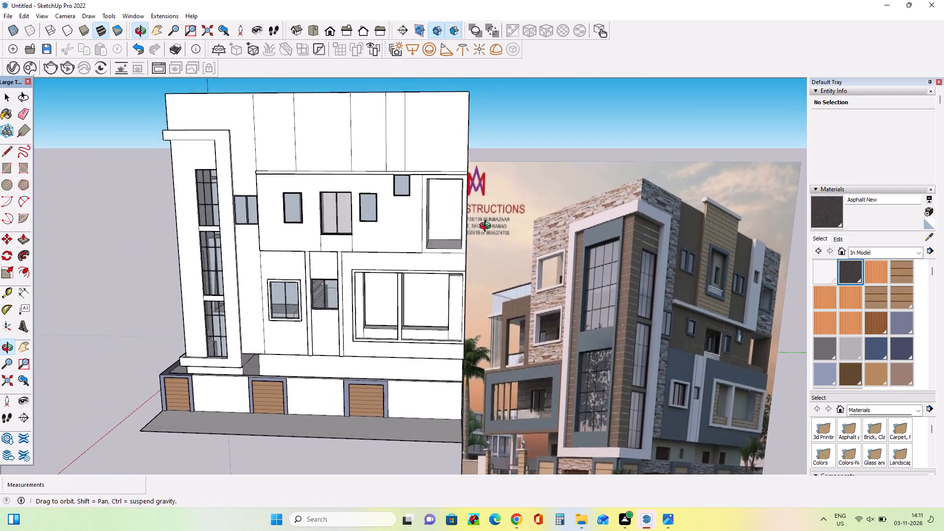
middle_drag(487, 227, 494, 249)
middle_drag(402, 247, 408, 255)
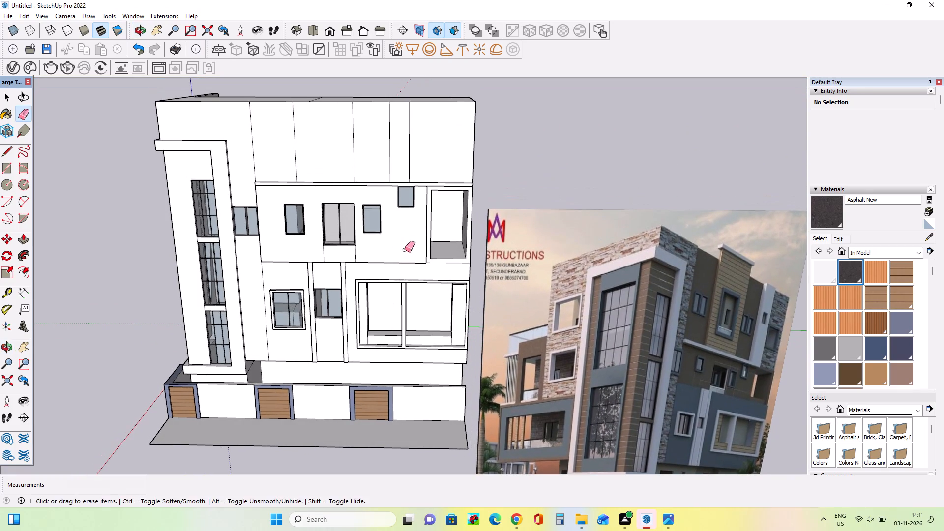
middle_drag(391, 239, 394, 246)
middle_drag(376, 211, 377, 211)
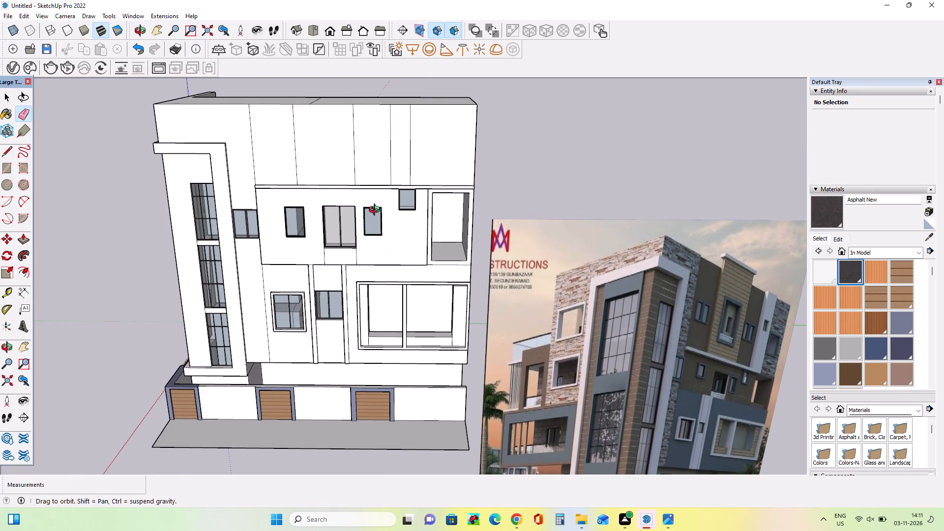
Push/Pull the narrow strip and the wide central panel of the top floor outward 1' 10 5/16", onto the projecting band.
middle_drag(377, 211, 381, 223)
click(25, 238)
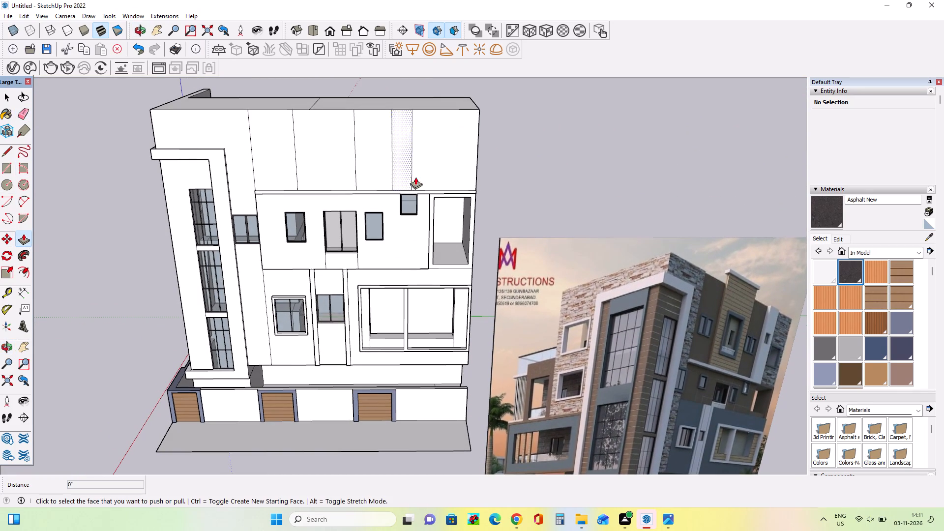
scroll(414, 173, up, 7)
drag(405, 190, 383, 213)
middle_drag(308, 203, 423, 246)
scroll(430, 246, up, 1)
scroll(475, 243, up, 4)
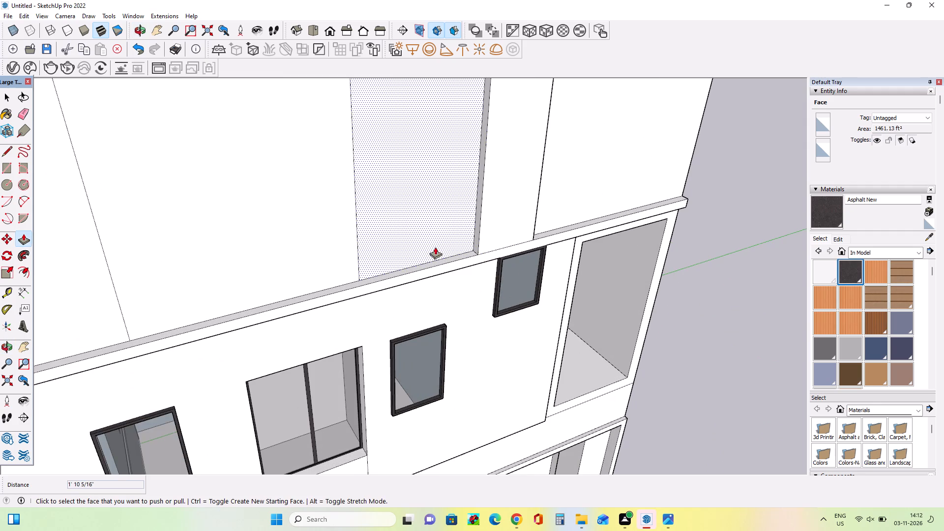
drag(345, 268, 346, 283)
Examine the projecting top-floor panels and compare them with the reference image.
middle_click(226, 269)
scroll(226, 269, down, 5)
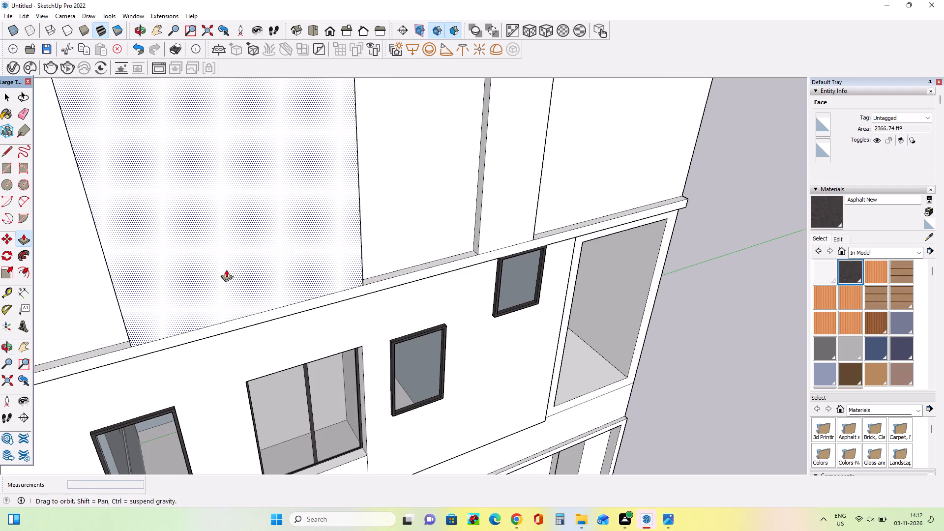
scroll(226, 265, down, 14)
middle_drag(298, 286, 241, 249)
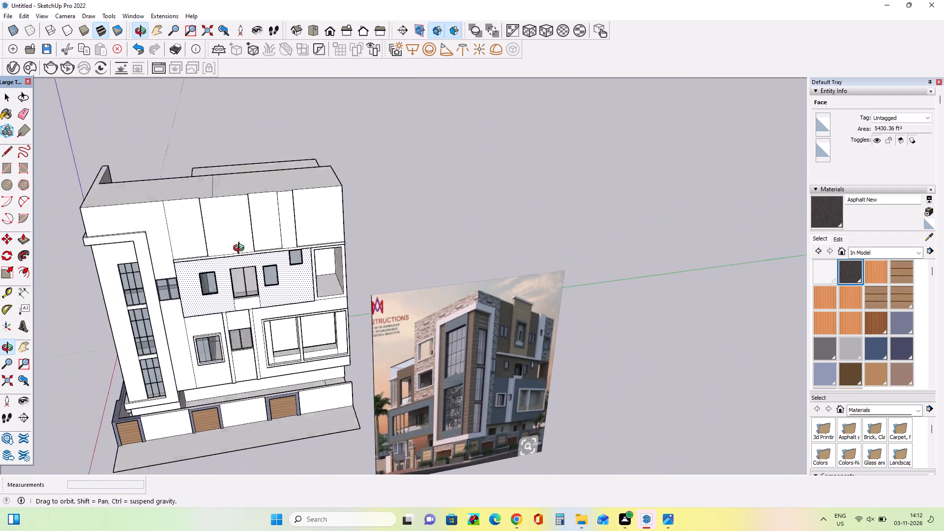
middle_drag(241, 249, 236, 196)
scroll(530, 316, up, 14)
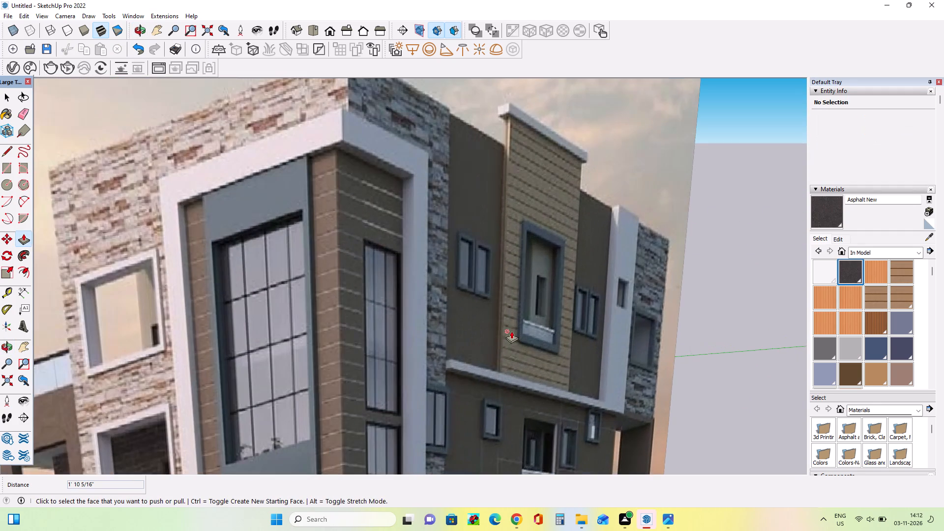
scroll(512, 331, down, 15)
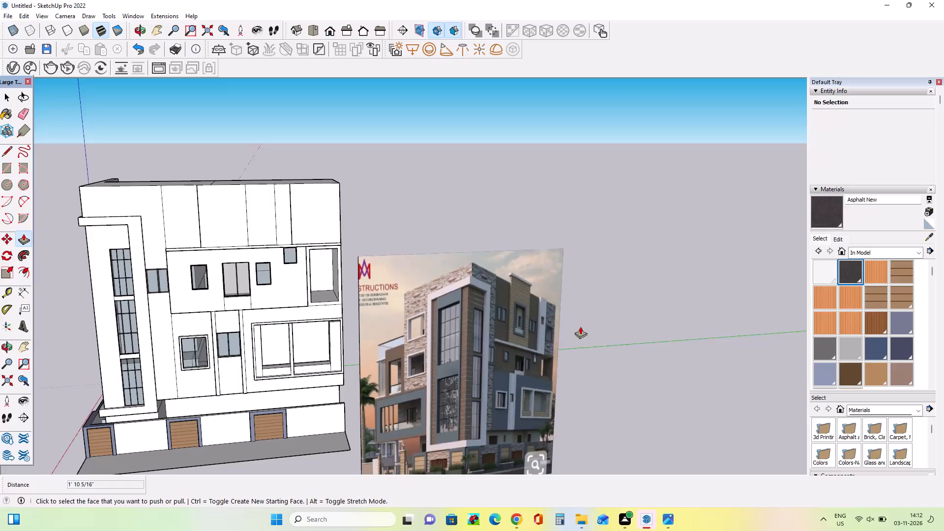
middle_drag(581, 328, 573, 343)
scroll(308, 308, down, 4)
middle_drag(288, 249, 297, 242)
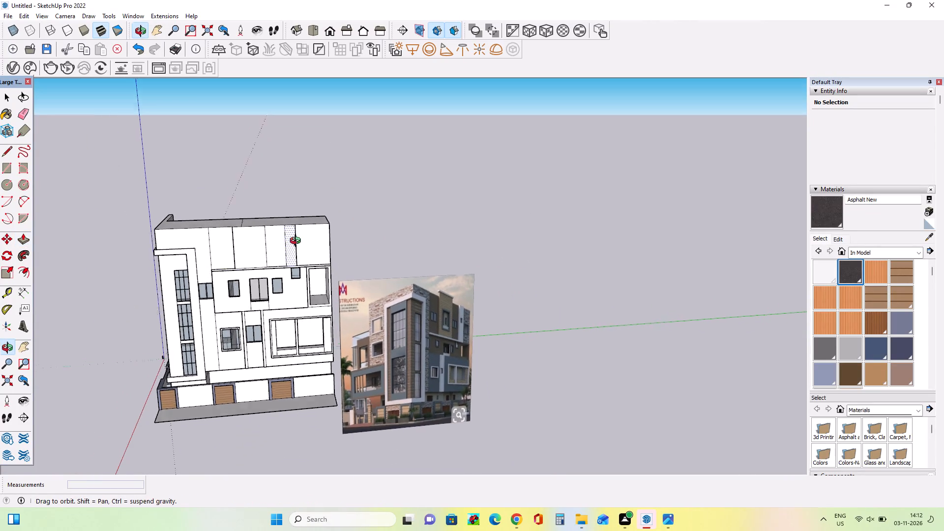
middle_drag(297, 242, 312, 236)
Draw a rectangle over the top of the projecting wide panel, corner to corner, to separate it from the roof face.
scroll(231, 239, up, 8)
middle_drag(276, 259, 296, 315)
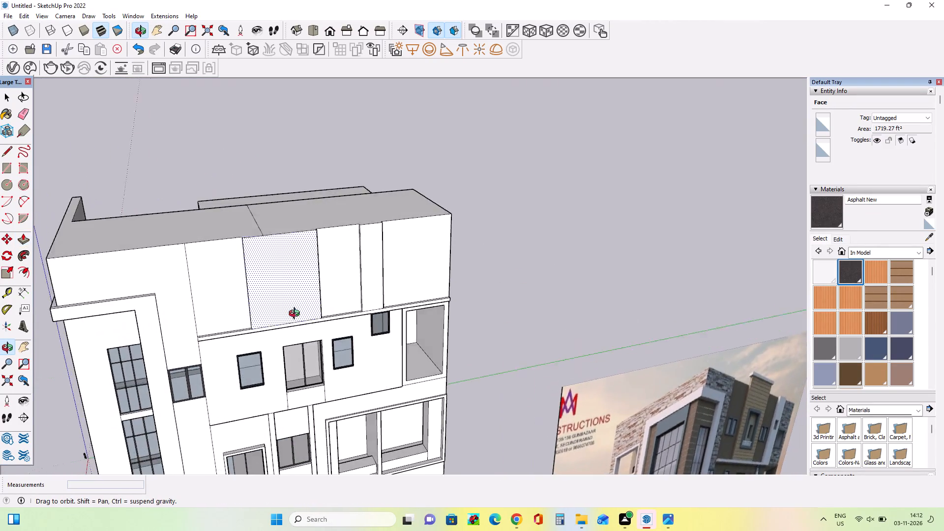
middle_drag(296, 315, 309, 363)
middle_drag(209, 283, 216, 301)
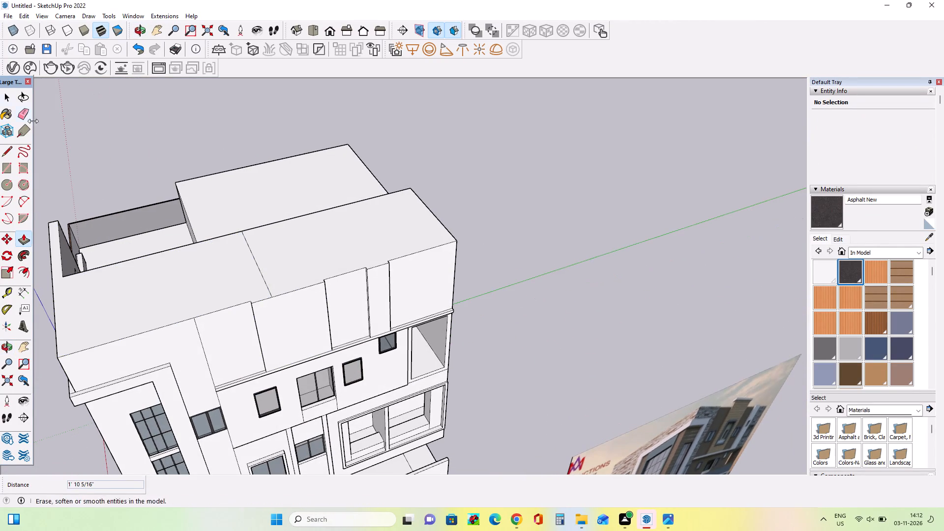
click(5, 163)
middle_drag(358, 213, 370, 241)
scroll(318, 309, up, 4)
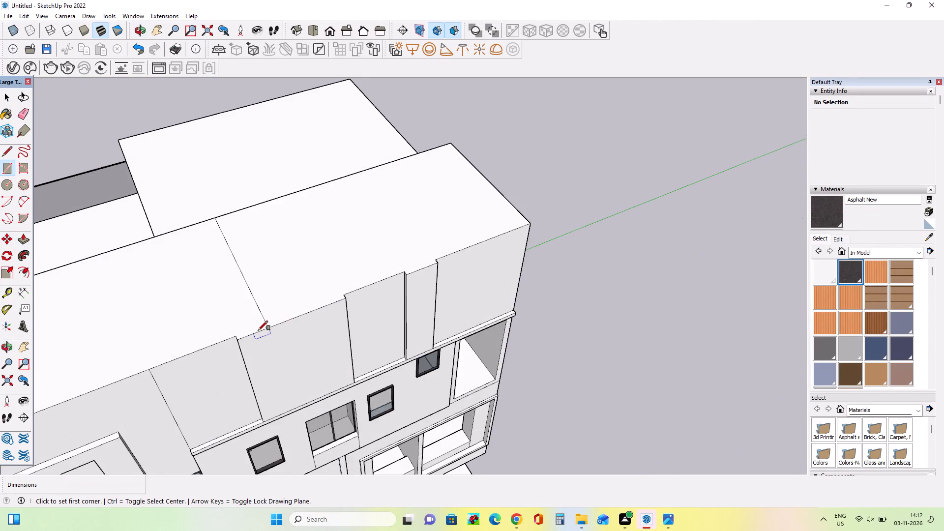
scroll(258, 330, up, 6)
click(226, 344)
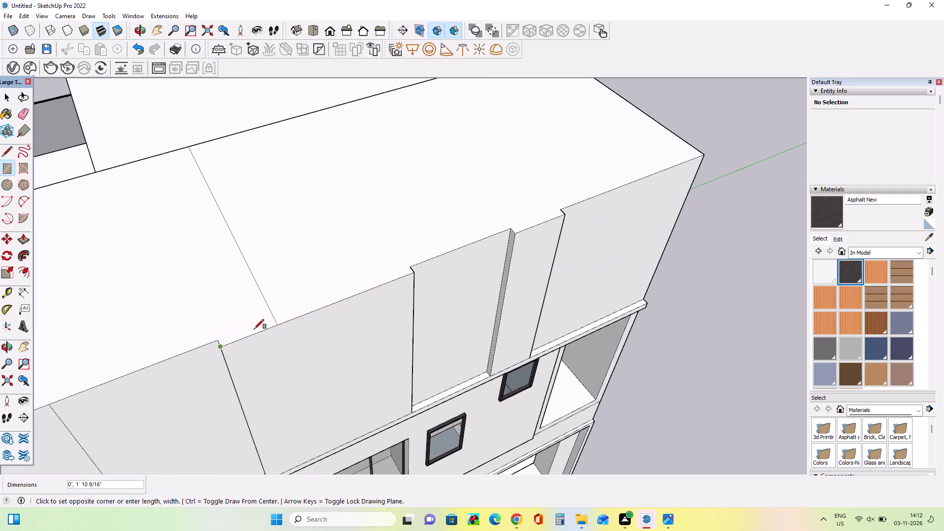
click(410, 268)
Erase the short seam across the wide panel's top strip and the remaining seam line across the roof.
middle_drag(352, 293, 355, 308)
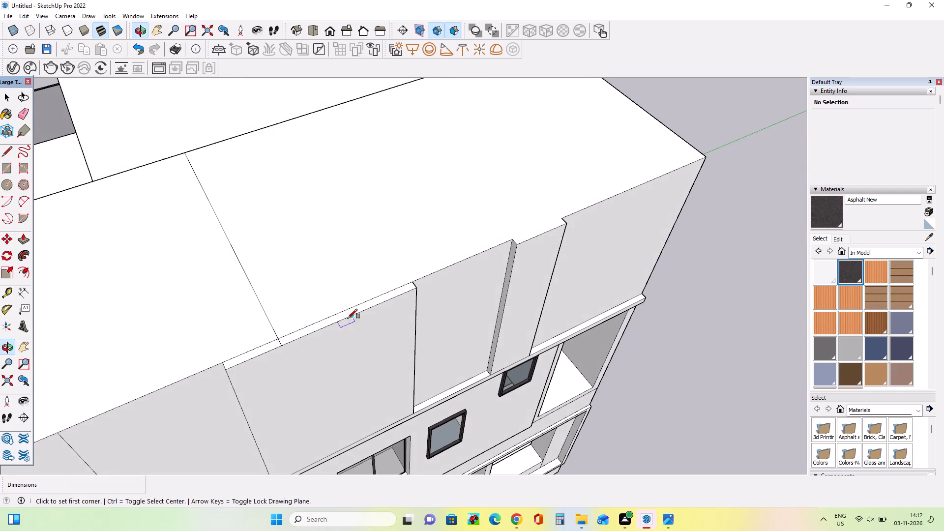
scroll(283, 346, up, 4)
middle_drag(283, 345, 284, 337)
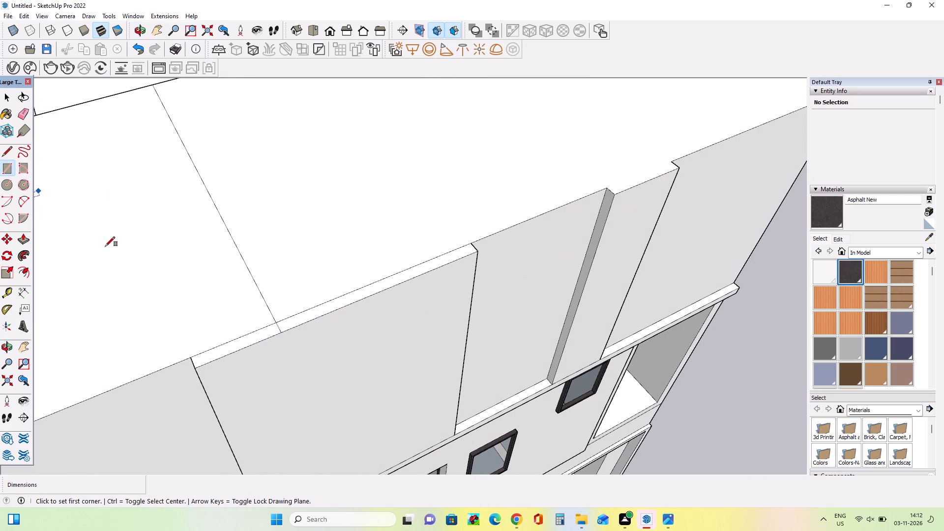
click(24, 113)
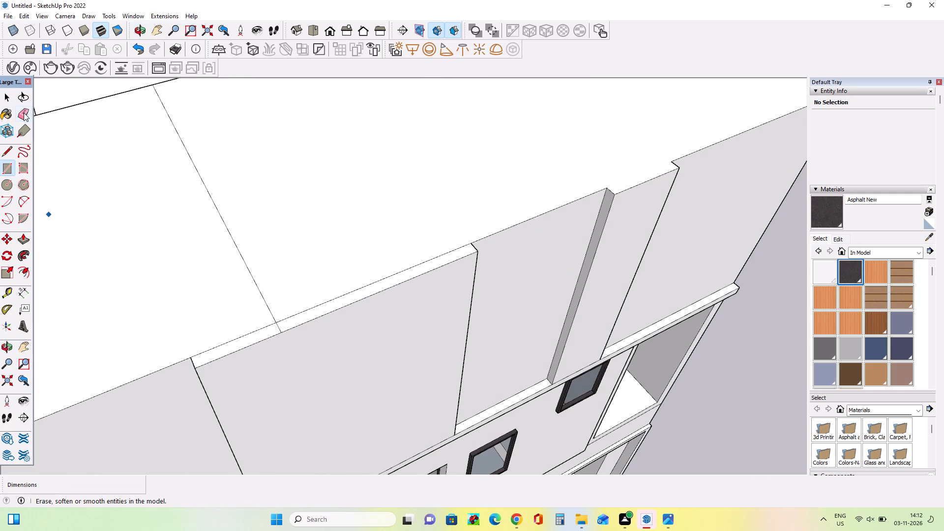
scroll(382, 350, up, 7)
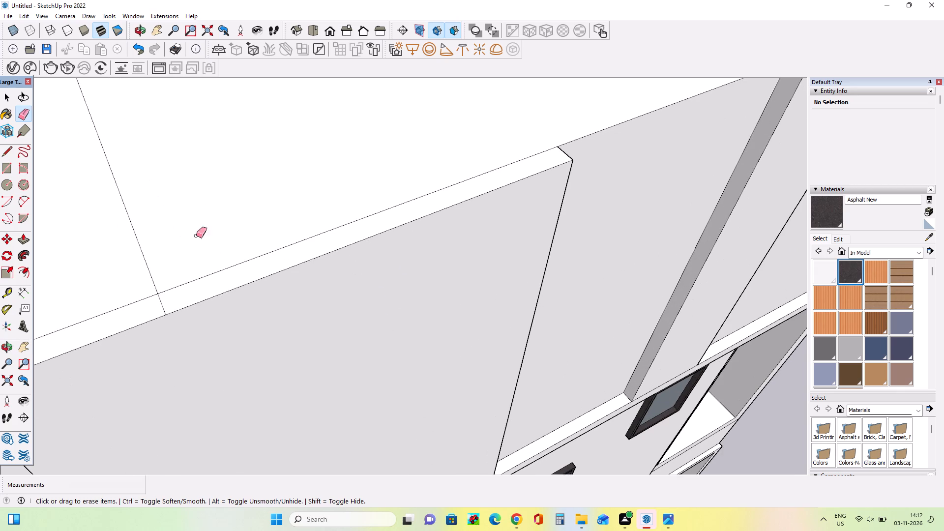
drag(129, 301, 142, 298)
scroll(331, 262, down, 8)
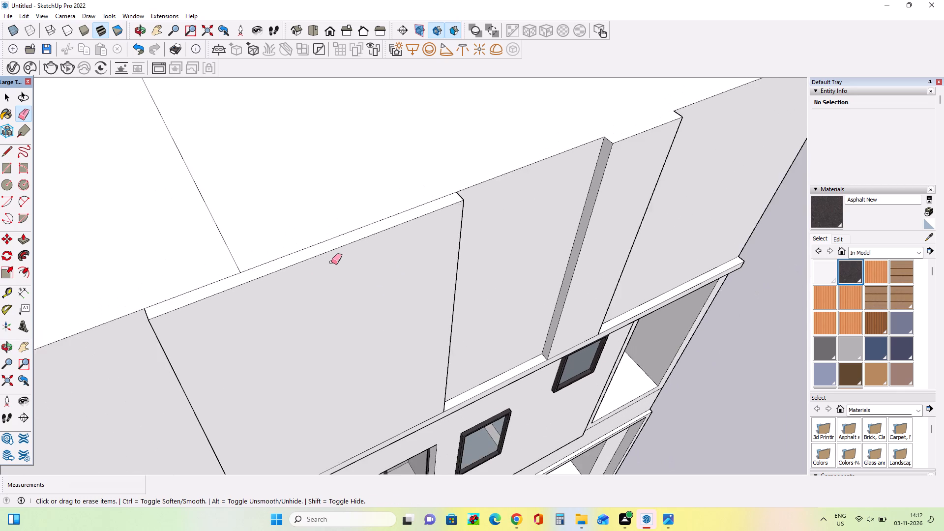
scroll(331, 262, down, 7)
drag(247, 251, 278, 240)
Push/Pull the wide panel's top strip upward 11' 5/8" so the panel rises above the roof.
middle_drag(278, 241, 279, 249)
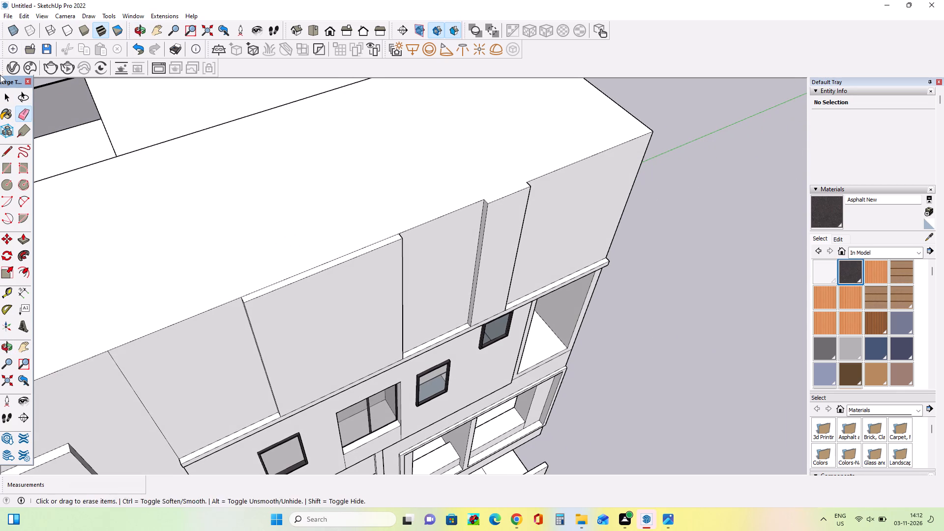
click(22, 238)
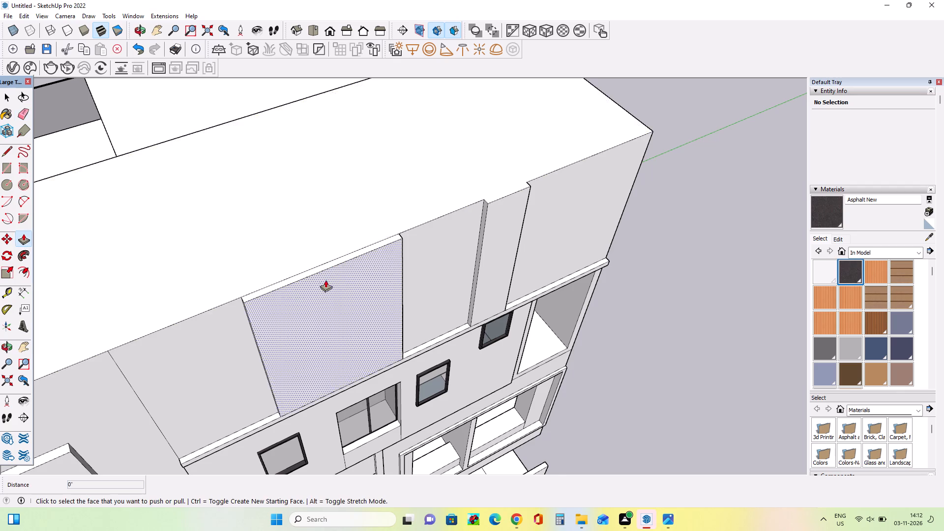
scroll(316, 283, up, 6)
drag(309, 263, 306, 242)
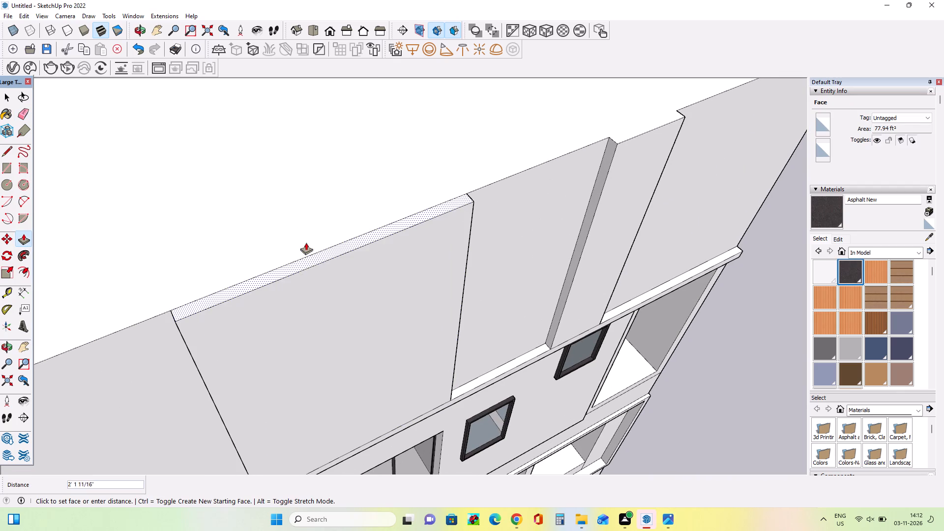
drag(306, 242, 297, 199)
Examine the raised wide panel on the side facade and compare it with the reference image.
scroll(429, 242, down, 9)
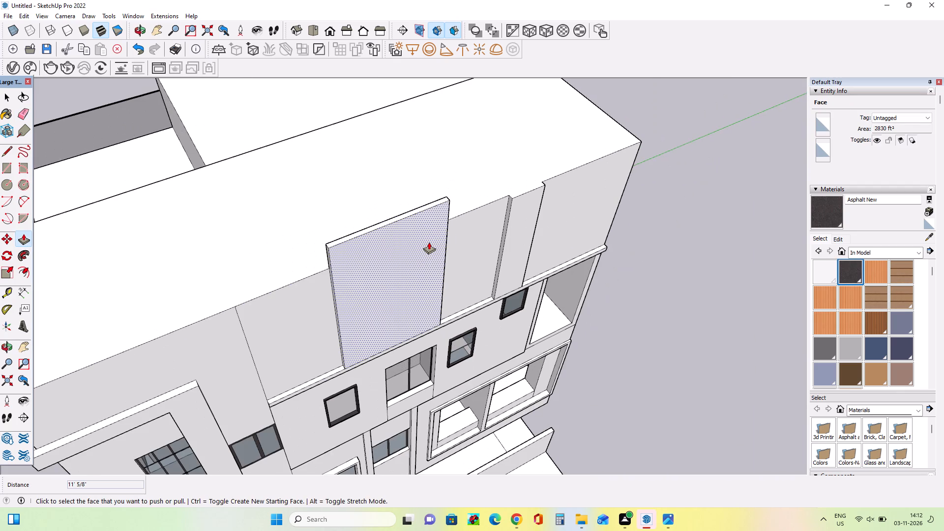
middle_drag(423, 238, 421, 226)
scroll(384, 213, down, 11)
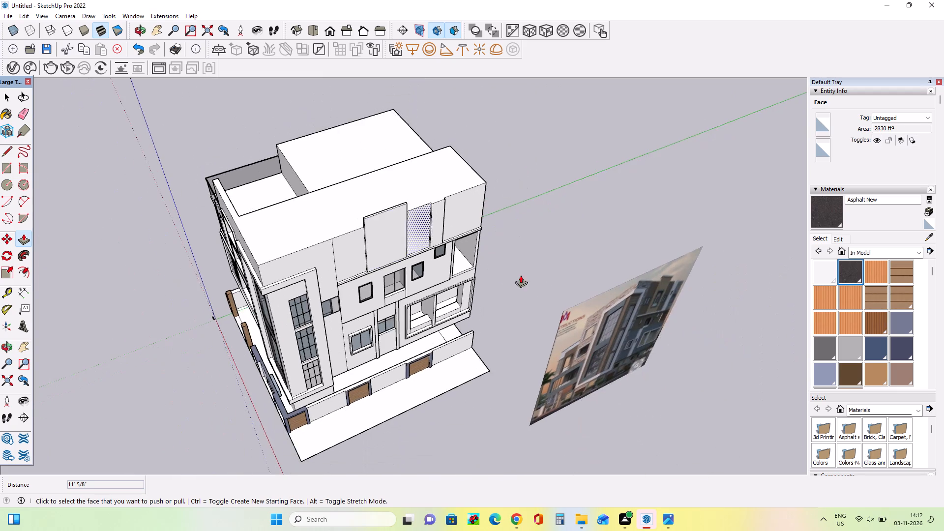
middle_drag(546, 285, 460, 142)
scroll(426, 136, up, 3)
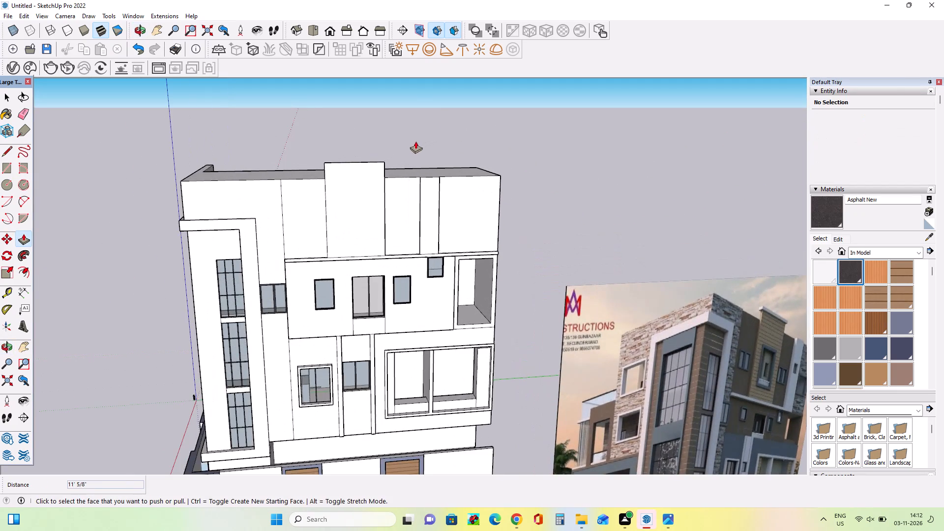
middle_drag(415, 142, 498, 272)
scroll(357, 246, up, 4)
middle_drag(357, 246, 362, 256)
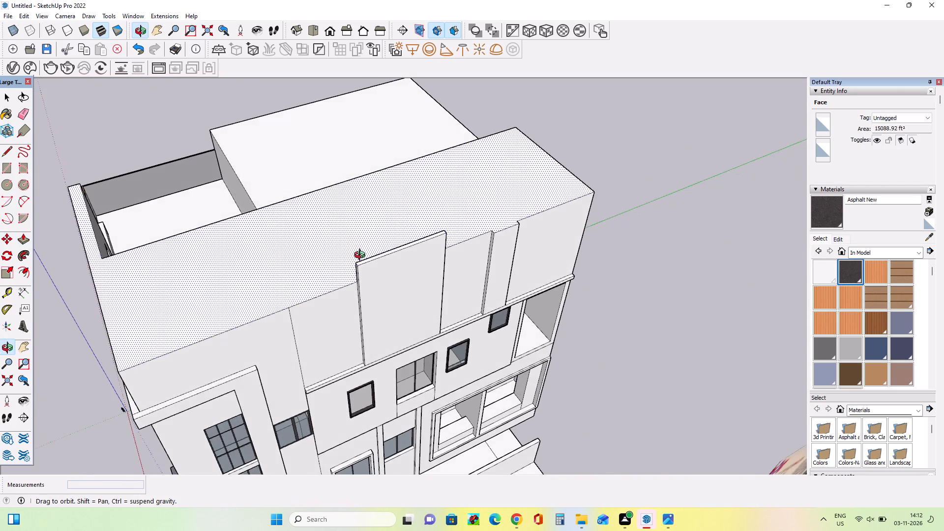
middle_drag(362, 256, 365, 273)
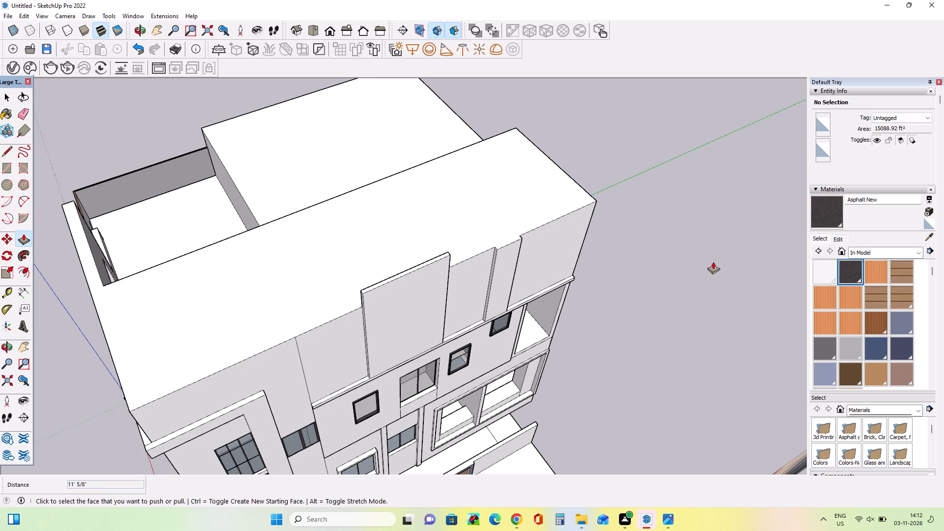
middle_drag(633, 238, 628, 251)
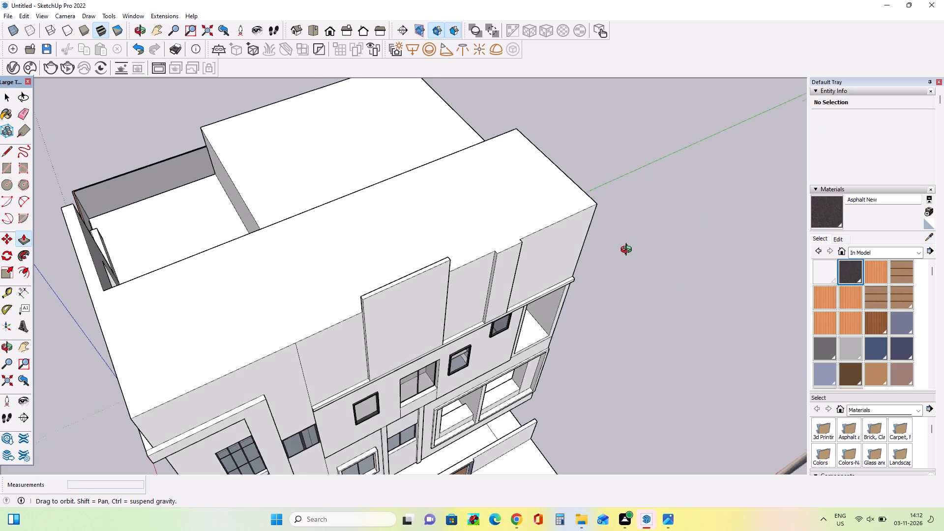
middle_drag(628, 251, 578, 191)
scroll(578, 191, down, 9)
scroll(761, 330, up, 6)
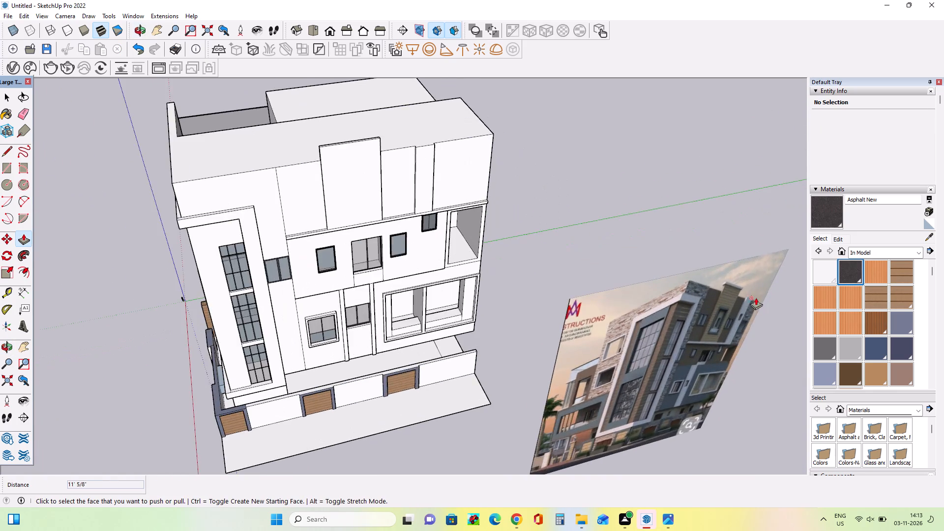
scroll(756, 297, up, 8)
scroll(753, 288, down, 10)
middle_drag(705, 317, 711, 349)
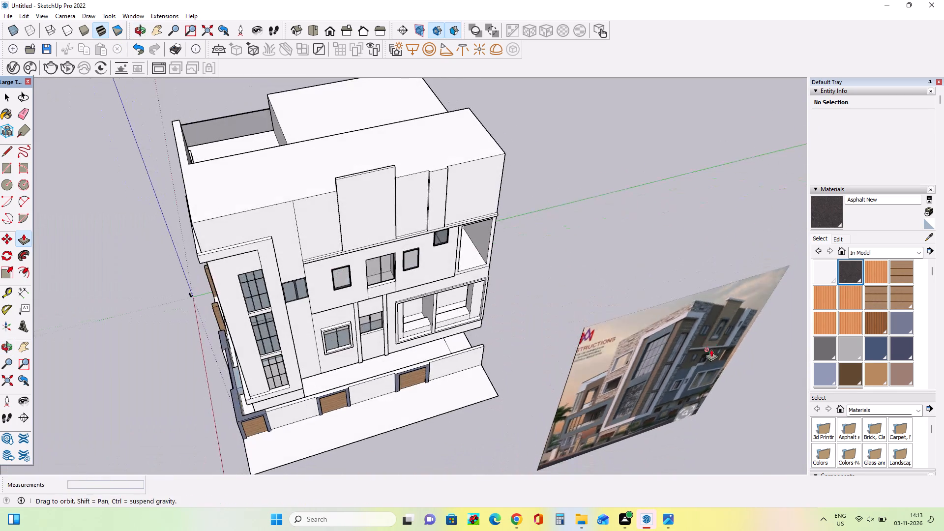
middle_drag(711, 349, 715, 348)
scroll(319, 203, up, 5)
Thicken the raised part of the wide panel by pulling its rear face 1' 10 3/16" back over the roof.
middle_drag(321, 200, 693, 238)
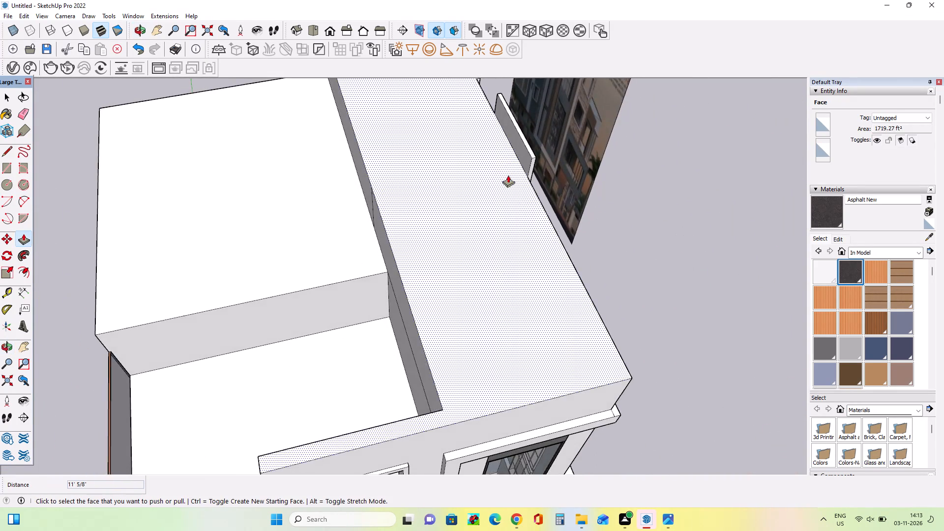
scroll(508, 169, up, 3)
drag(526, 144, 520, 146)
Offset the outline of the raised panel's top face outward by about 1' 5" to form the cap outline.
middle_drag(561, 247, 465, 246)
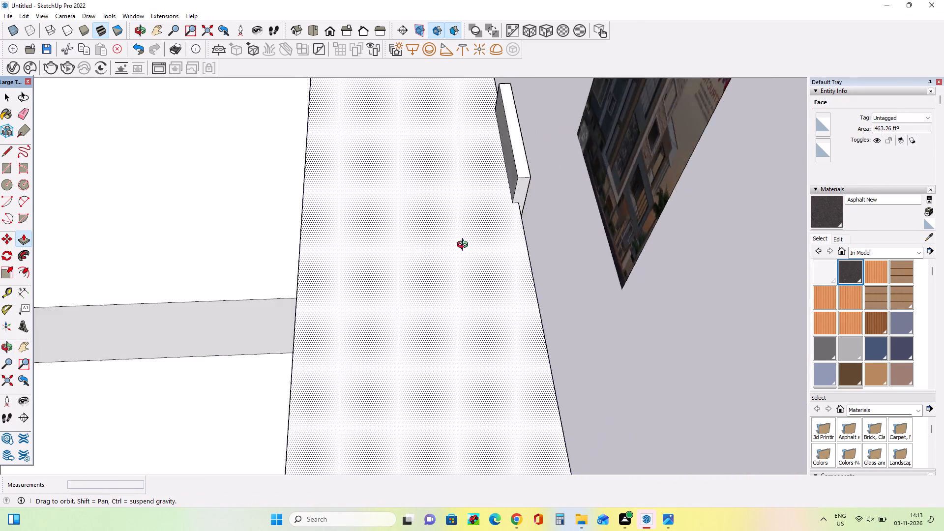
middle_drag(465, 246, 226, 246)
scroll(227, 246, down, 4)
middle_drag(402, 265, 317, 260)
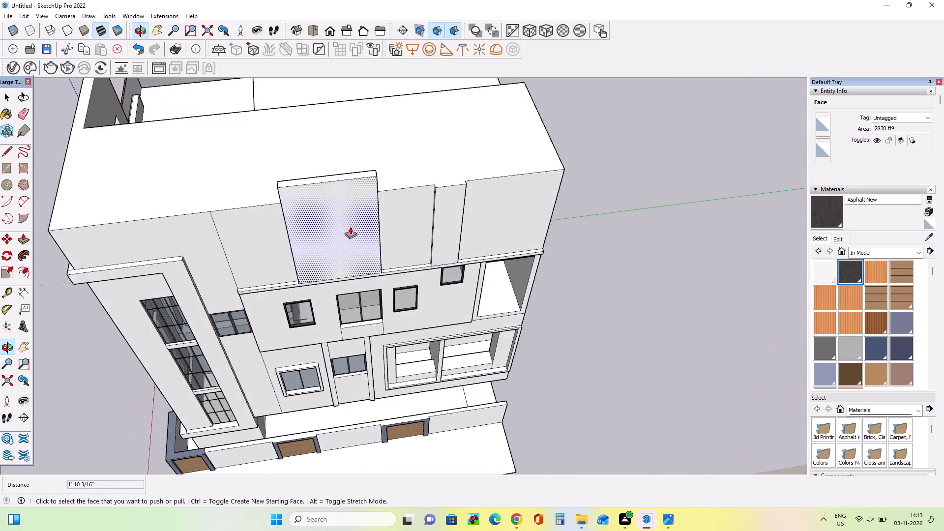
scroll(350, 227, down, 4)
middle_drag(350, 230, 350, 216)
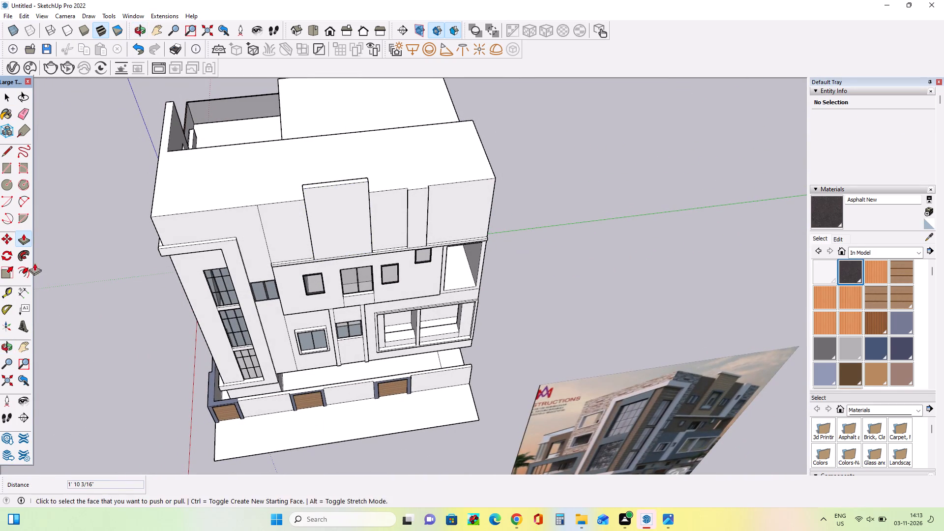
click(20, 271)
middle_drag(325, 303, 329, 321)
scroll(320, 208, up, 5)
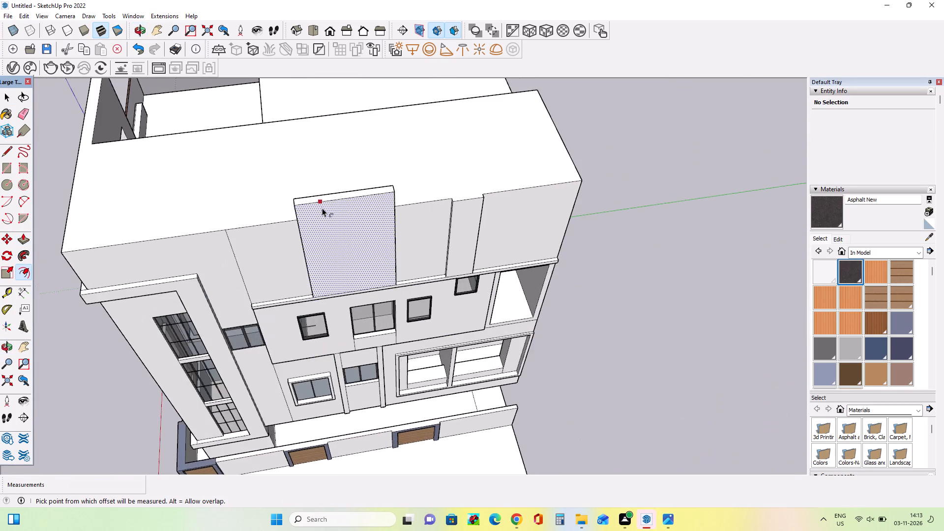
scroll(322, 208, up, 3)
drag(341, 190, 346, 201)
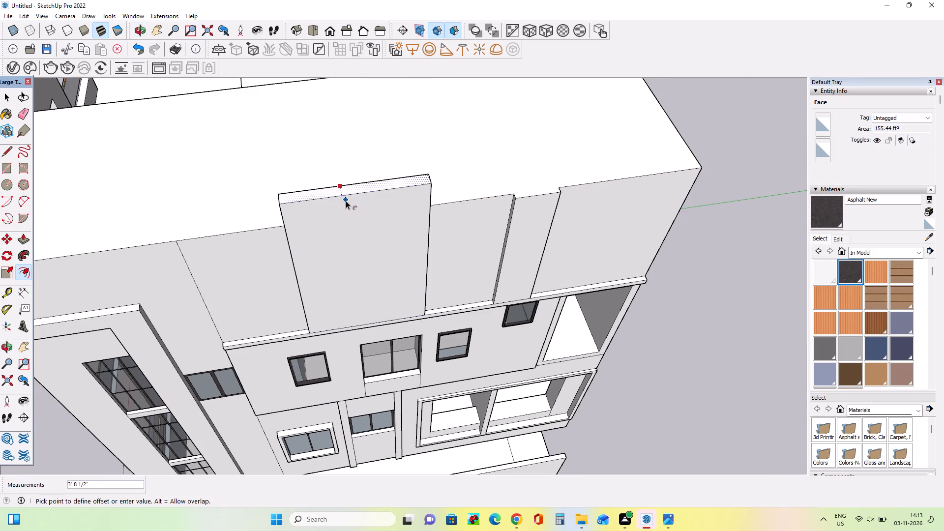
drag(346, 201, 330, 183)
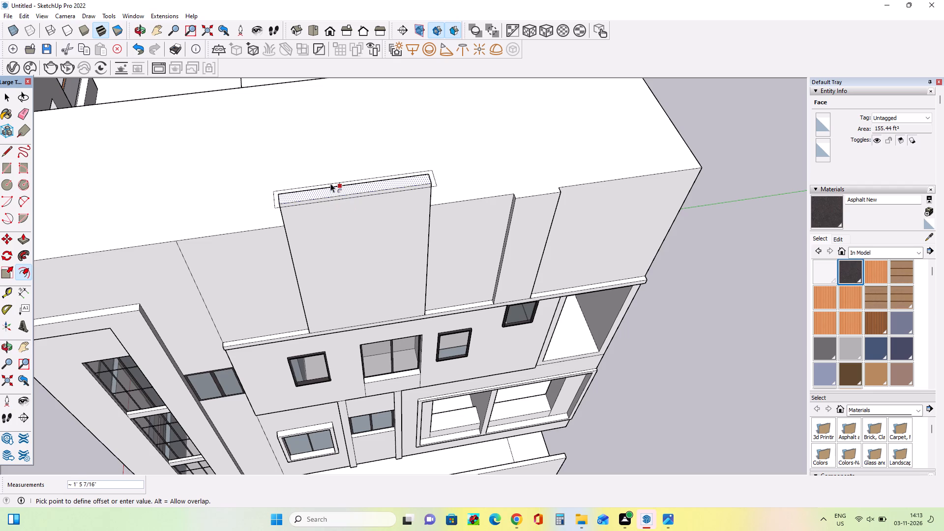
drag(330, 183, 331, 183)
middle_drag(349, 211, 371, 256)
scroll(320, 267, up, 1)
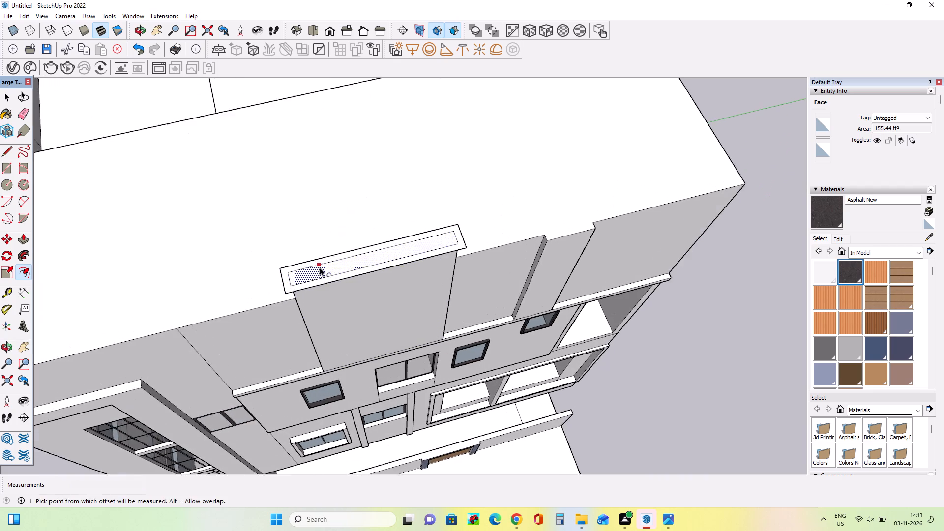
Push/Pull the cap's border ring on the raised panel's top upward by about 1' 2".
scroll(320, 267, up, 1)
click(20, 238)
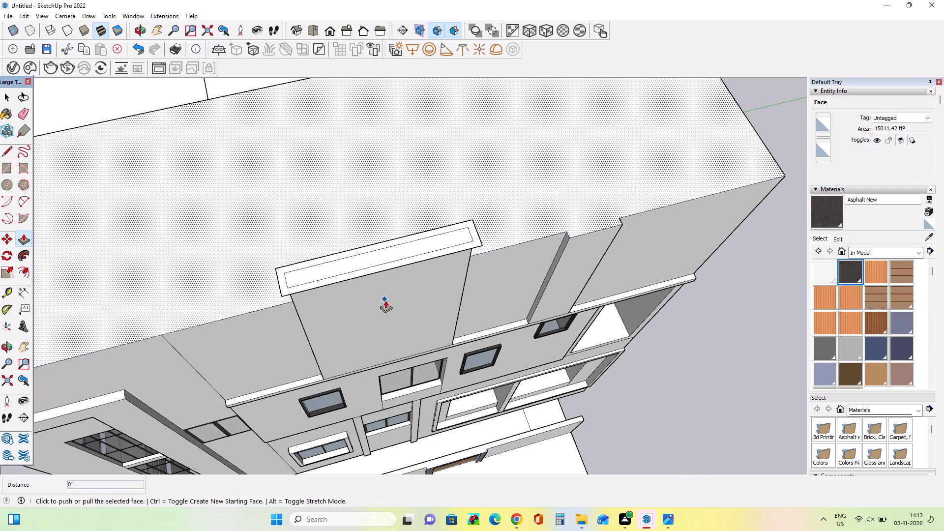
scroll(358, 290, up, 4)
click(1, 95)
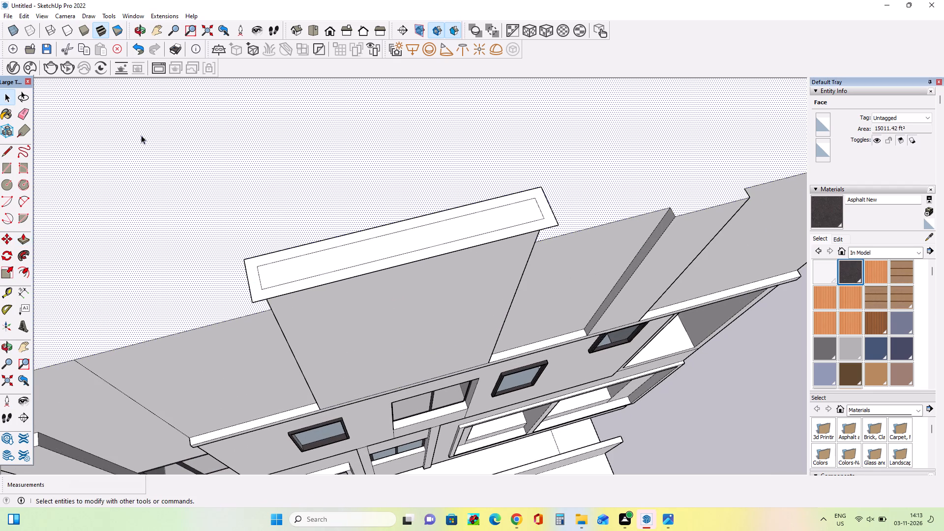
click(325, 278)
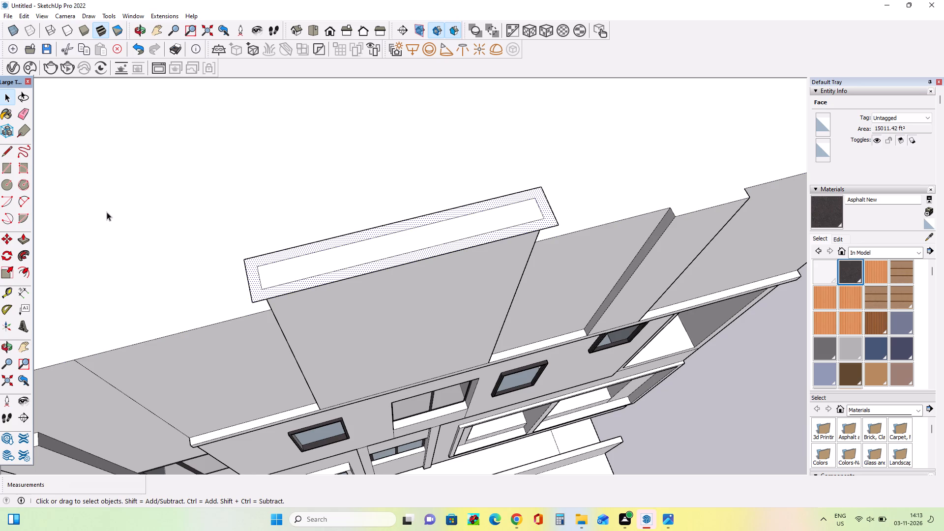
click(26, 237)
drag(282, 291, 280, 281)
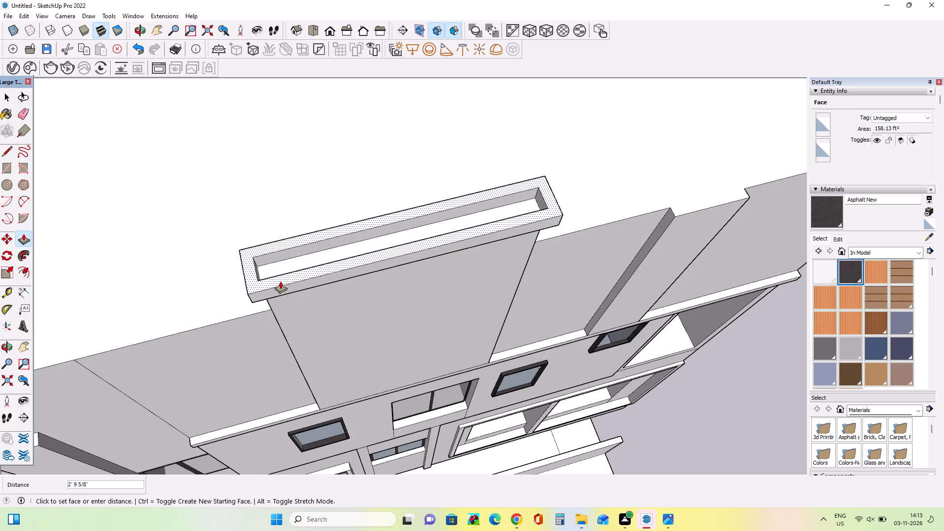
drag(280, 281, 281, 286)
click(265, 270)
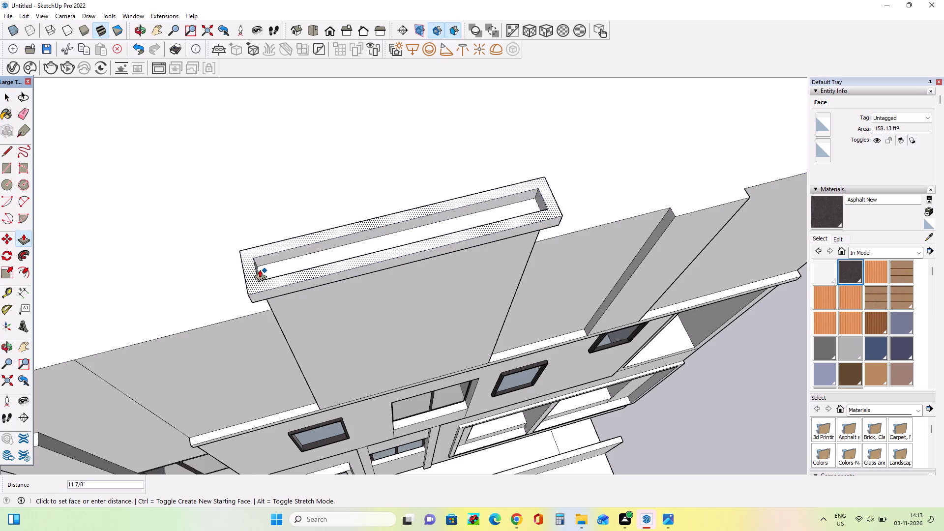
Push/Pull the recessed face inside the cap ring up 1' 2 1/16", flush with the ring's top.
middle_drag(329, 299, 344, 289)
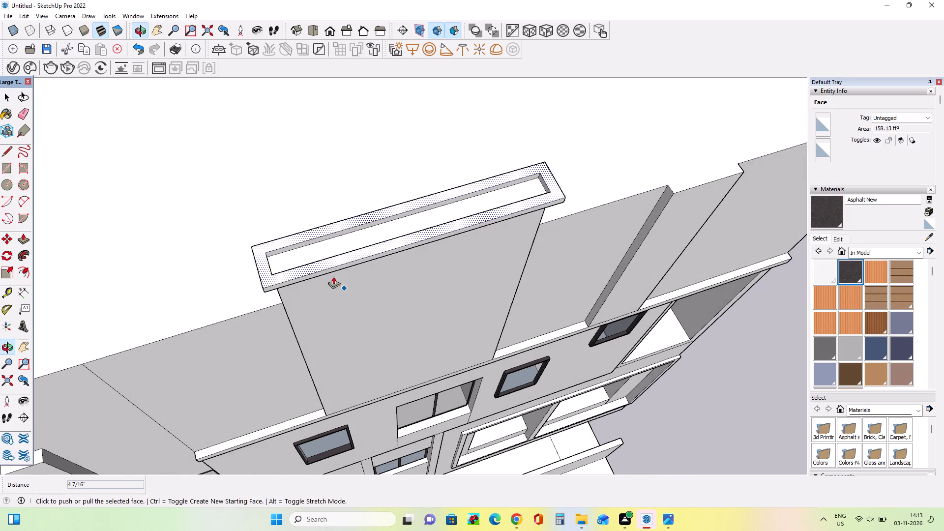
scroll(266, 240, up, 3)
click(5, 97)
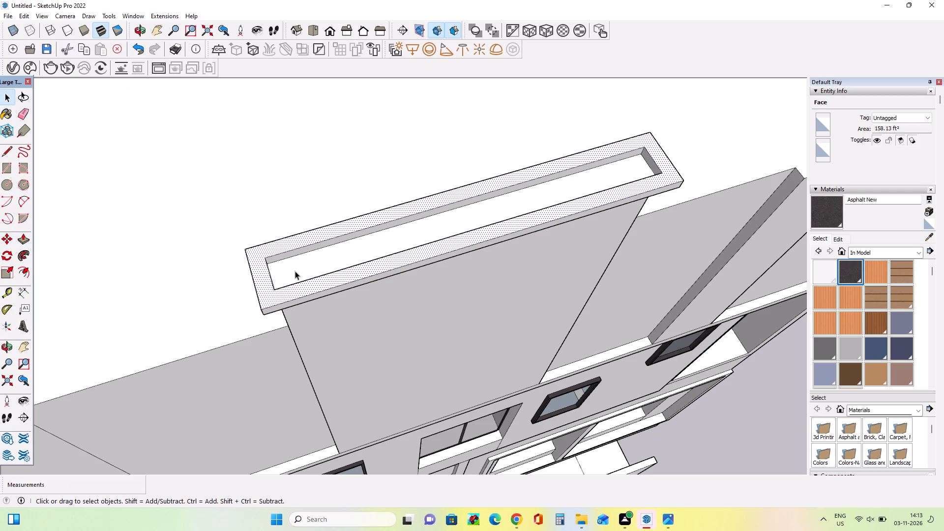
click(295, 269)
click(24, 236)
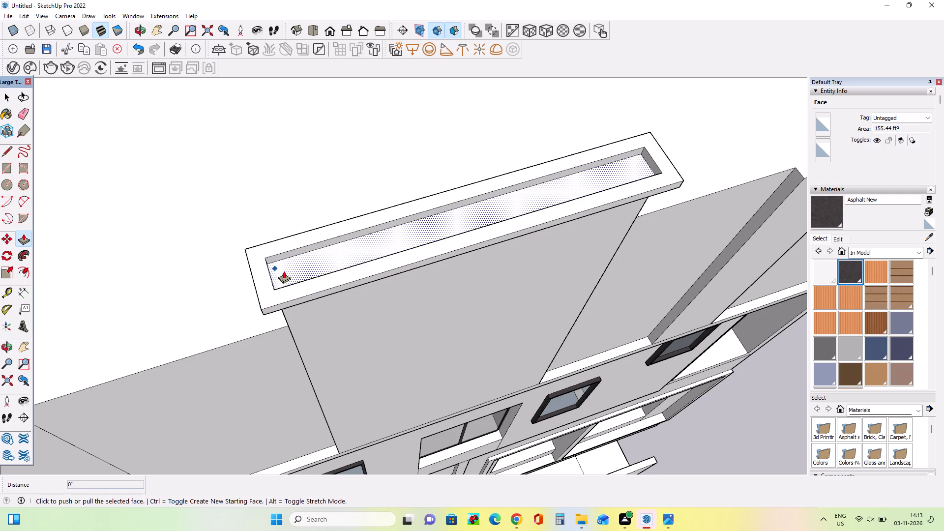
drag(284, 271, 261, 283)
middle_drag(309, 321, 309, 300)
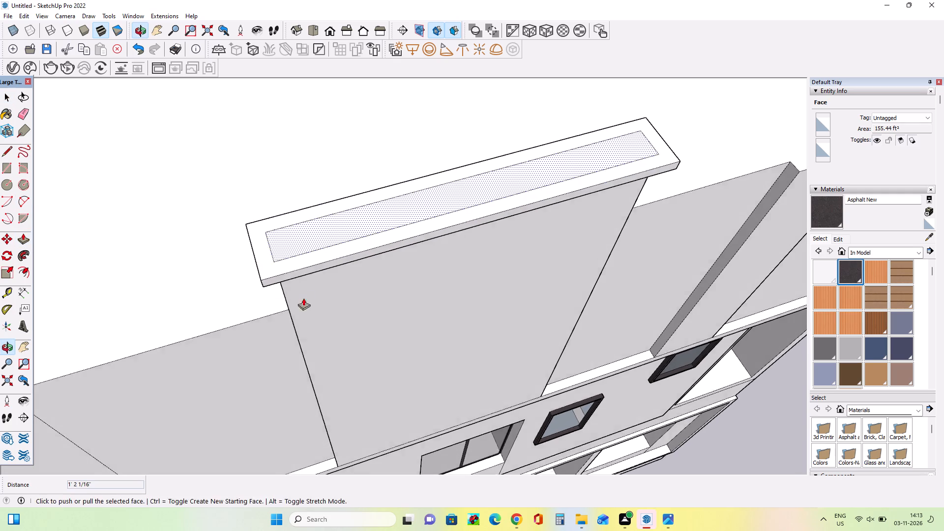
Erase the inner outline edges on the cap's top to merge it into a single face.
click(19, 111)
scroll(344, 230, up, 4)
drag(225, 254, 241, 225)
drag(257, 266, 263, 272)
scroll(468, 177, down, 4)
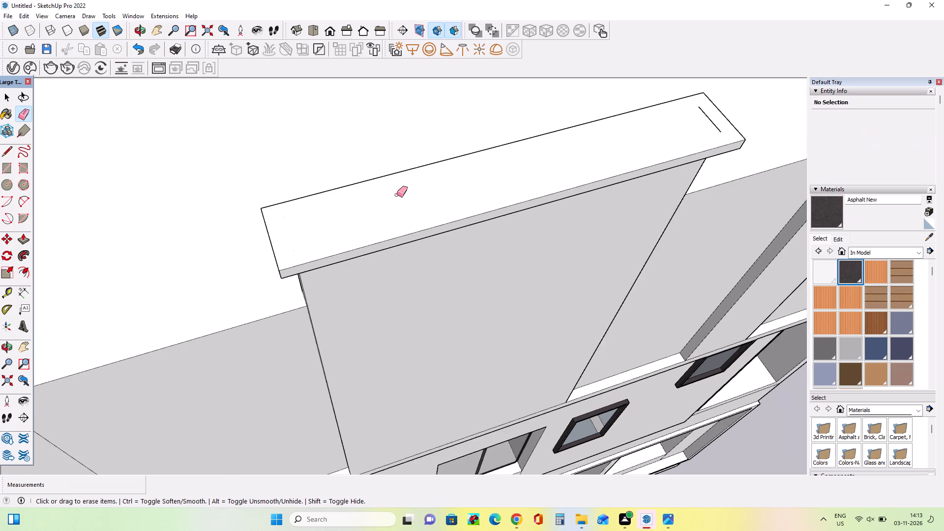
scroll(397, 195, down, 4)
scroll(749, 152, up, 3)
drag(542, 149, 547, 146)
scroll(477, 172, down, 10)
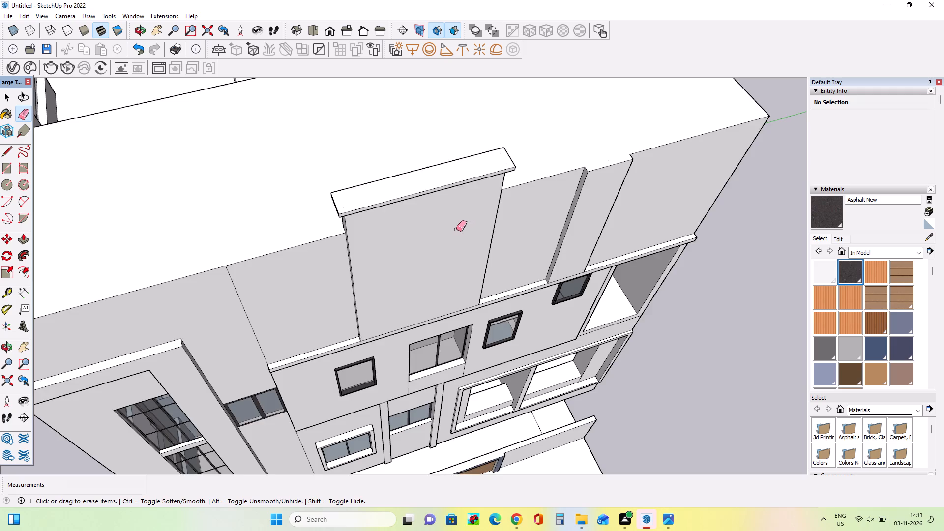
Push/Pull the merged top face of the cap upward 2' 1/4" to thicken the cap.
scroll(456, 229, down, 3)
middle_drag(453, 218, 442, 126)
scroll(435, 136, up, 2)
scroll(344, 186, down, 4)
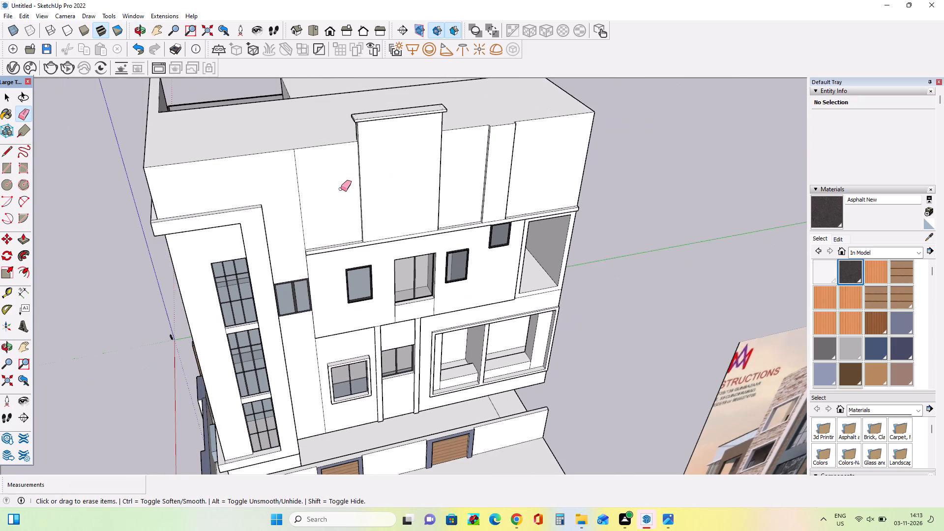
middle_drag(429, 175, 410, 206)
scroll(380, 143, up, 6)
middle_drag(381, 143, 388, 185)
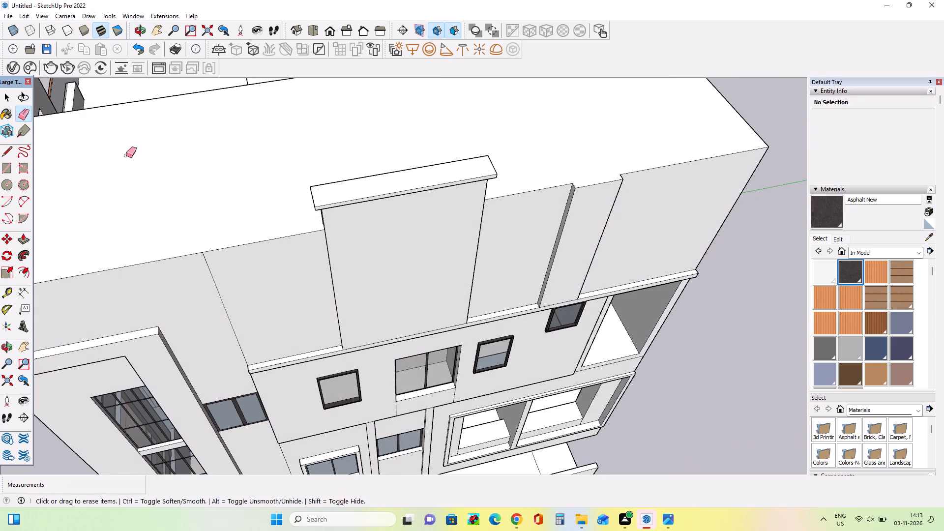
click(20, 240)
scroll(370, 189, up, 3)
drag(370, 189, 370, 187)
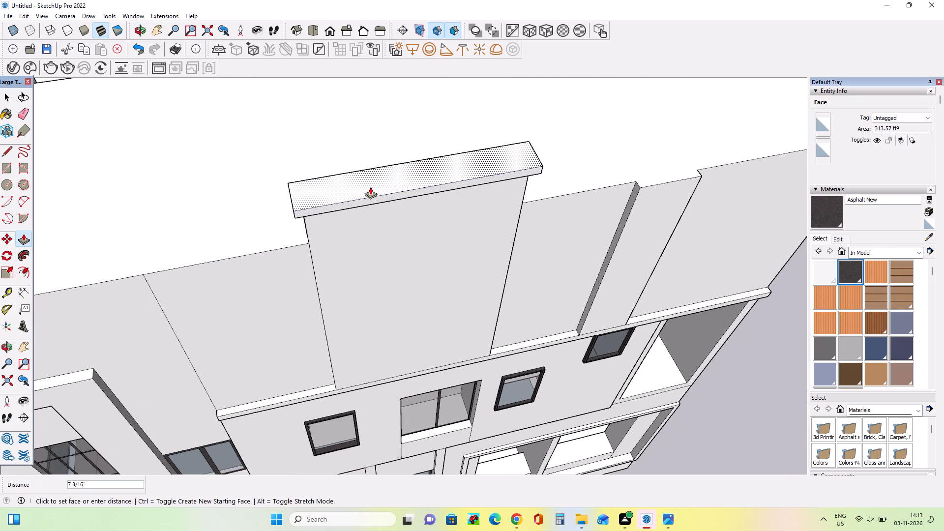
drag(370, 187, 370, 181)
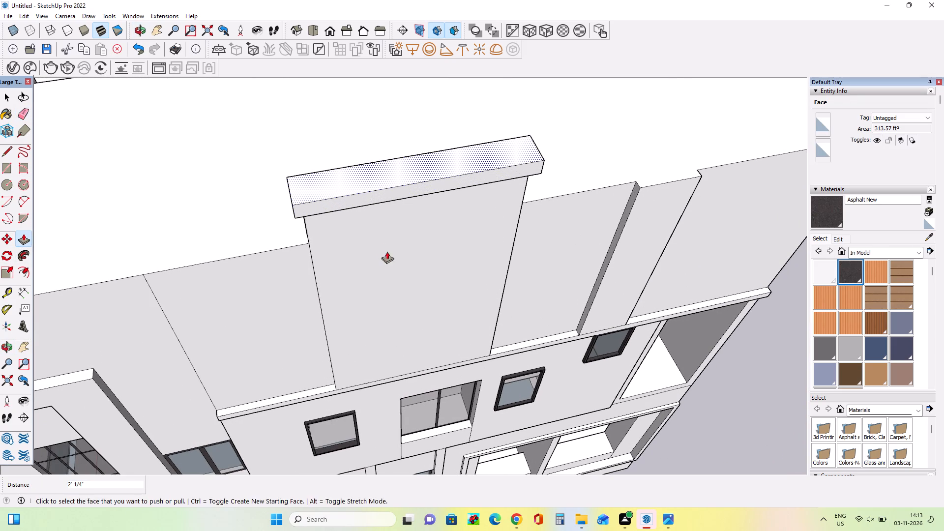
Compare the capped side facade with the reference image, checking its proportions and wall colours.
middle_drag(387, 252, 378, 214)
scroll(378, 214, down, 8)
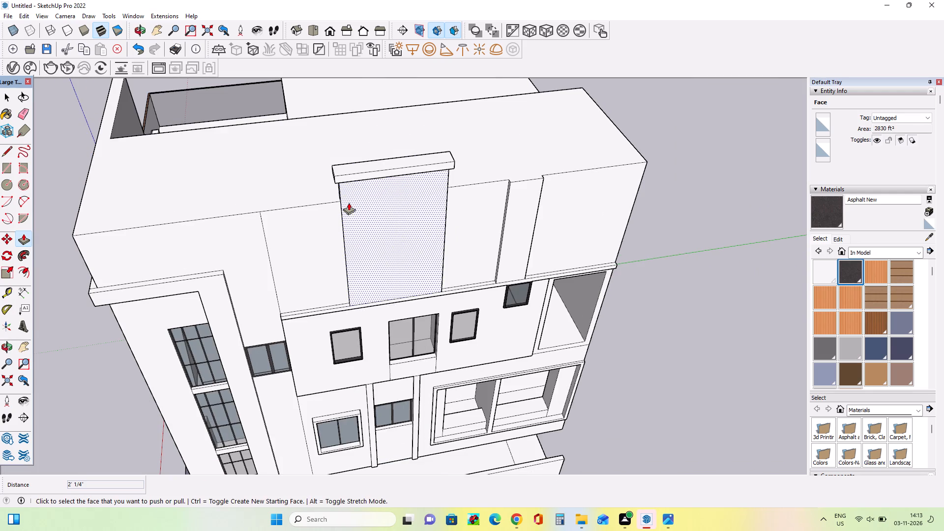
scroll(340, 206, down, 9)
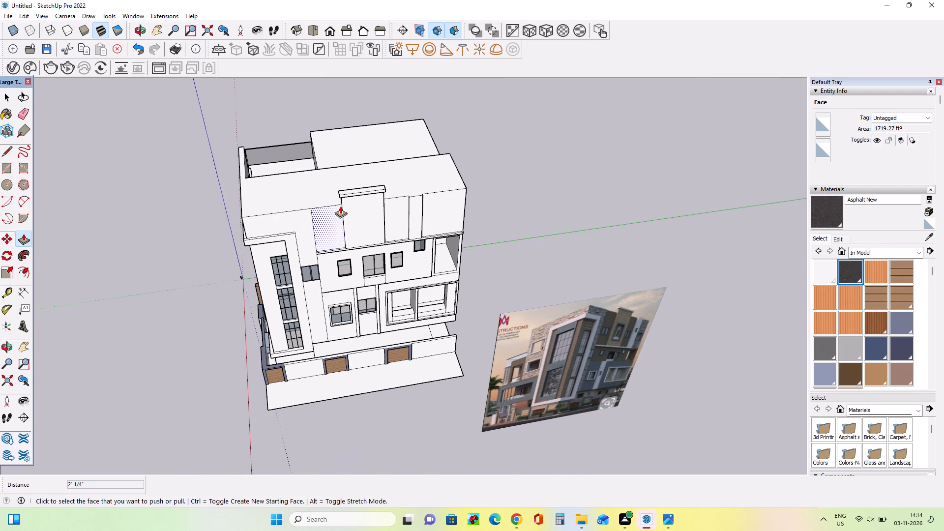
middle_drag(613, 241, 603, 100)
scroll(650, 294, up, 3)
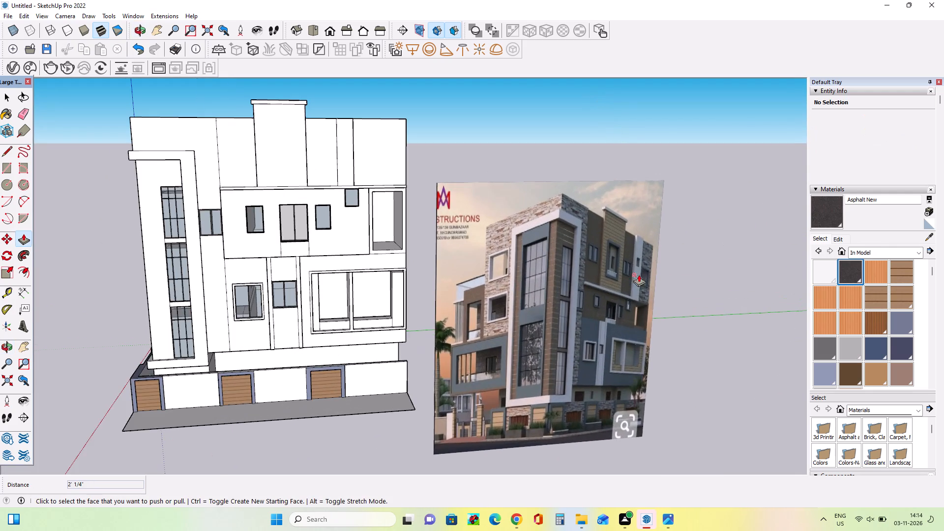
scroll(639, 274, up, 5)
middle_drag(633, 257, 646, 265)
scroll(670, 266, down, 5)
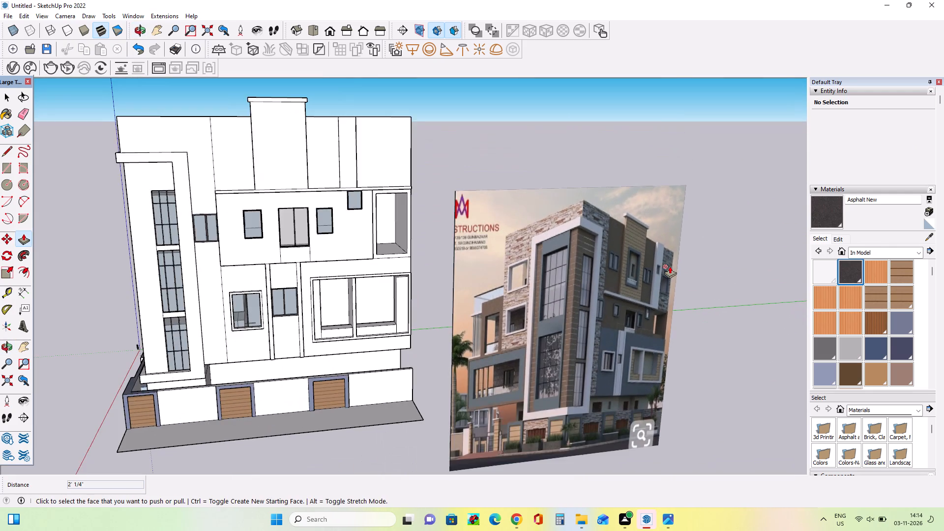
scroll(670, 266, down, 4)
middle_drag(637, 279, 549, 273)
scroll(590, 272, up, 4)
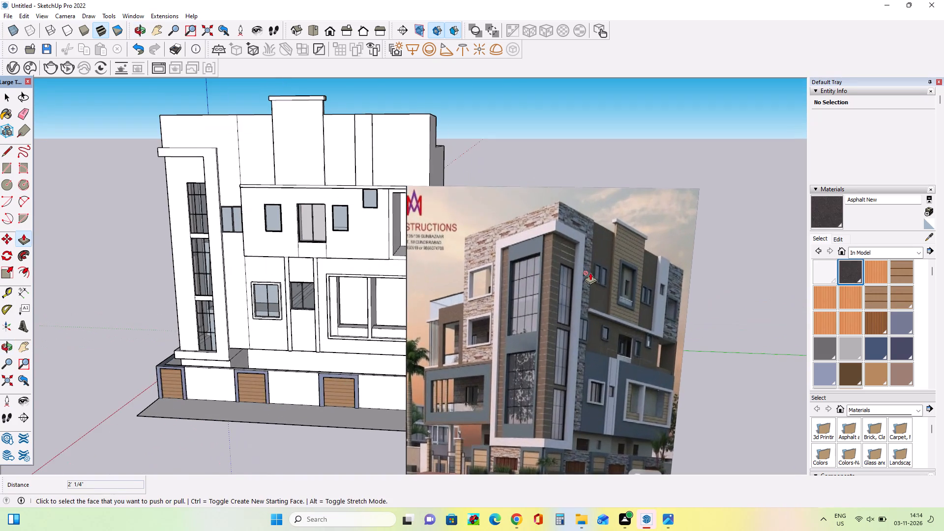
middle_drag(599, 281, 599, 290)
scroll(553, 279, down, 3)
middle_drag(557, 282, 562, 291)
scroll(631, 263, down, 3)
scroll(615, 387, up, 3)
middle_drag(614, 386, 601, 370)
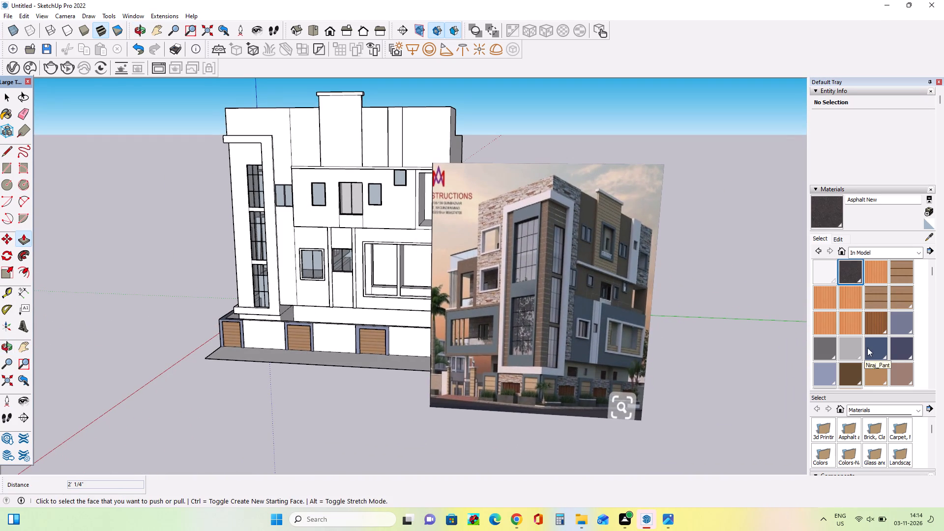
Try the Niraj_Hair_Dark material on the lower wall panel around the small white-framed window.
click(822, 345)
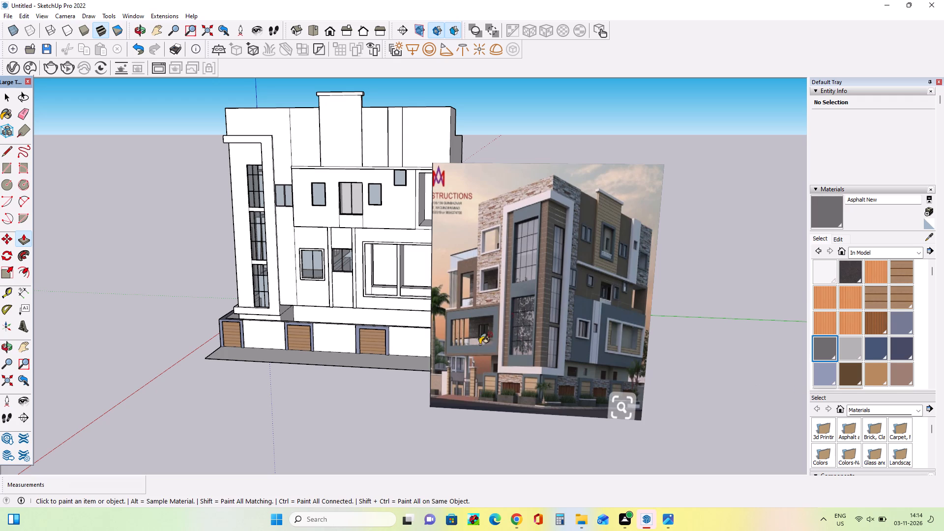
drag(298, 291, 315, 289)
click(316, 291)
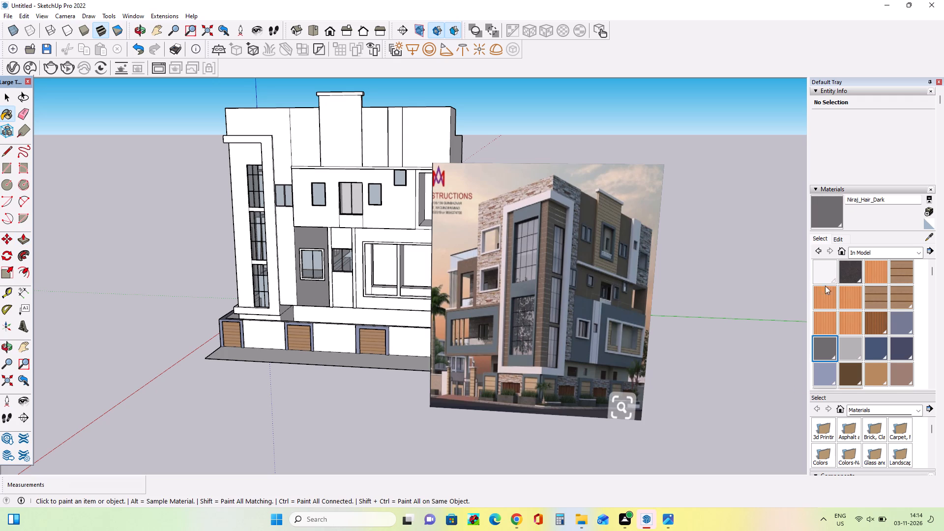
Paint the lower wall panel around the small framed window and the wall around the large double opening with Material7.
click(895, 328)
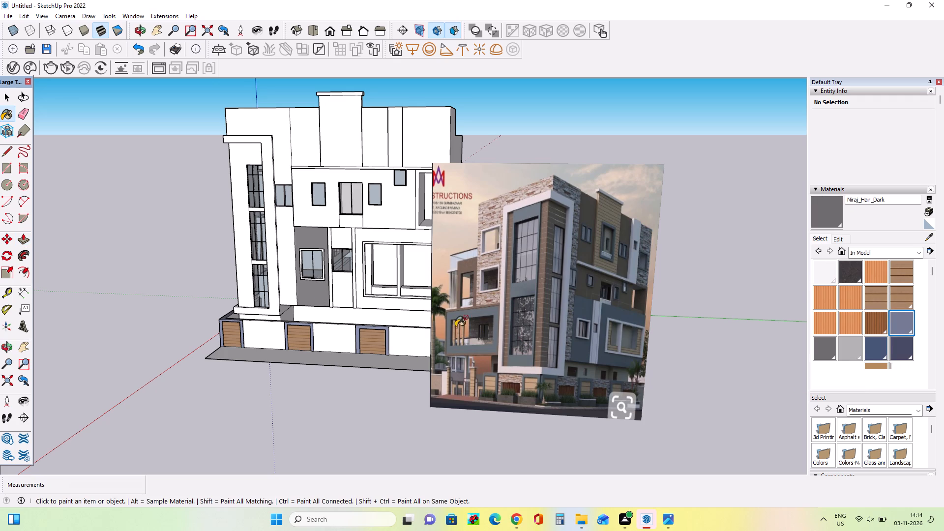
click(304, 294)
middle_click(363, 304)
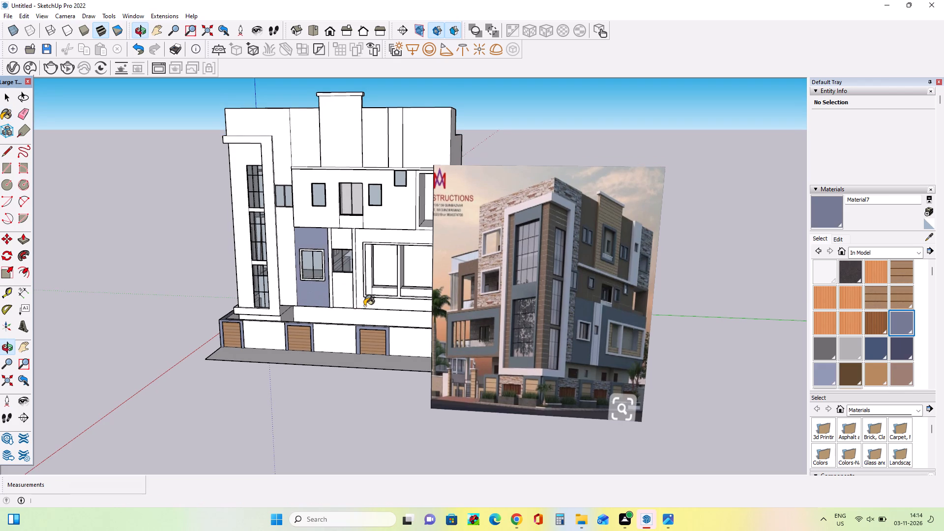
scroll(360, 296, up, 2)
click(371, 222)
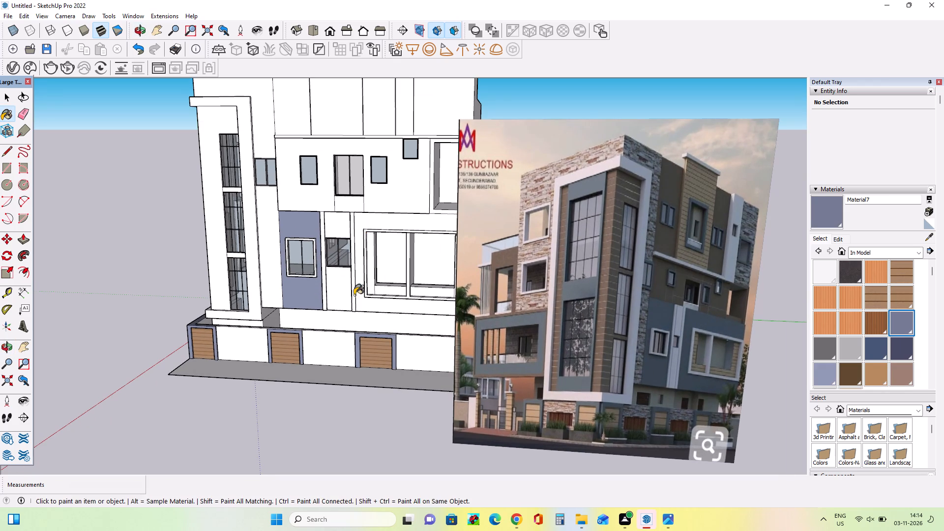
Examine the reference image's boundary wall, lower floors and upper facade for their colours and finishes.
middle_drag(358, 298, 359, 292)
scroll(358, 292, up, 2)
scroll(317, 288, down, 3)
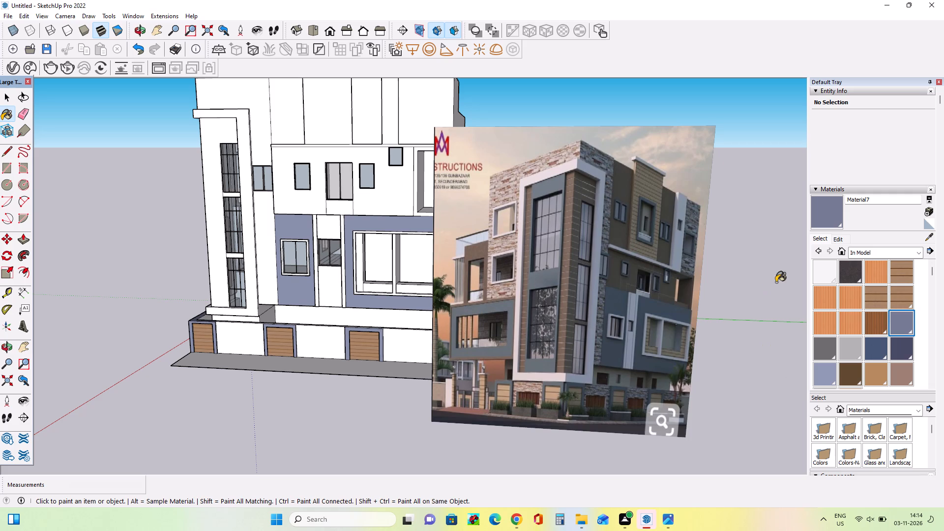
scroll(628, 418, up, 4)
scroll(584, 418, up, 11)
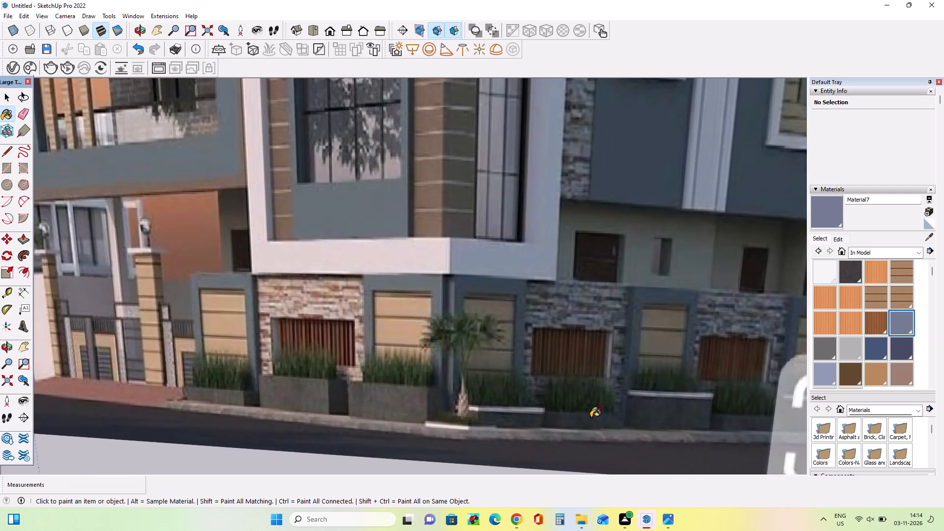
scroll(592, 417, up, 3)
scroll(592, 417, down, 14)
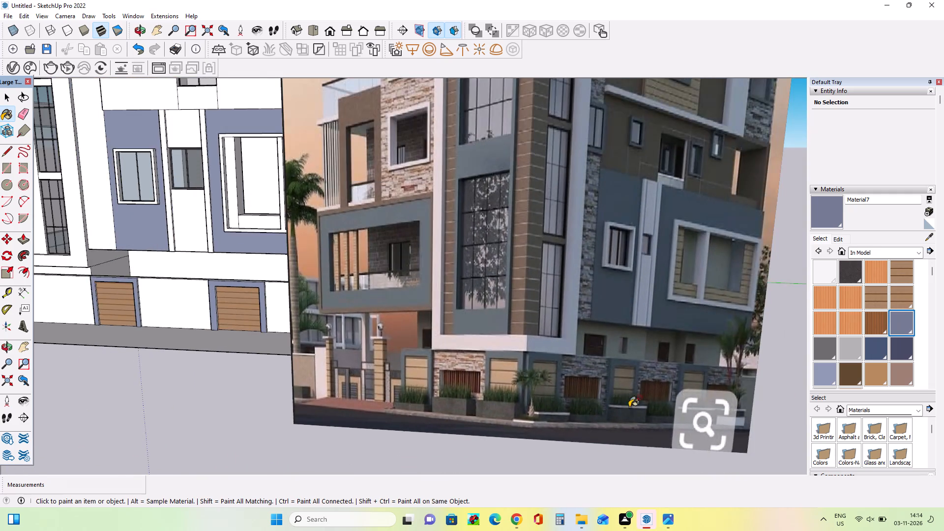
scroll(637, 399, down, 8)
middle_drag(639, 399, 653, 414)
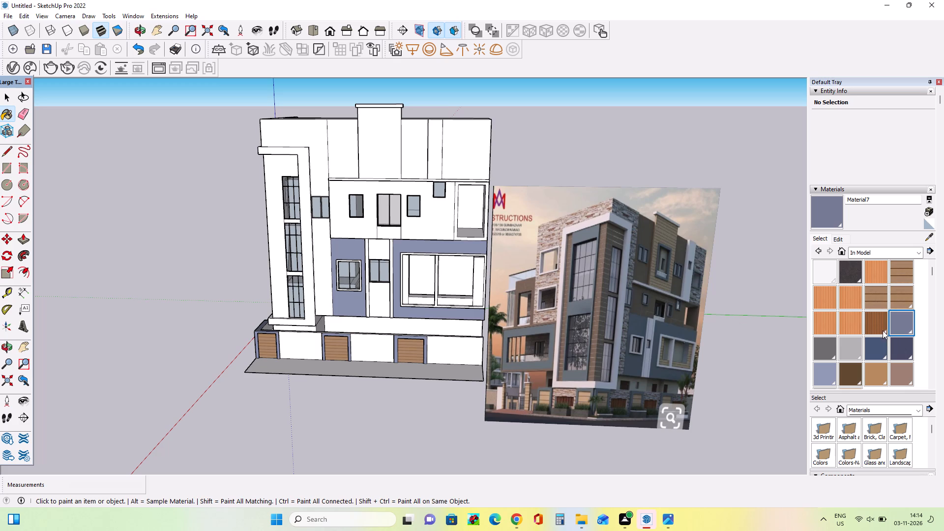
scroll(678, 320, up, 10)
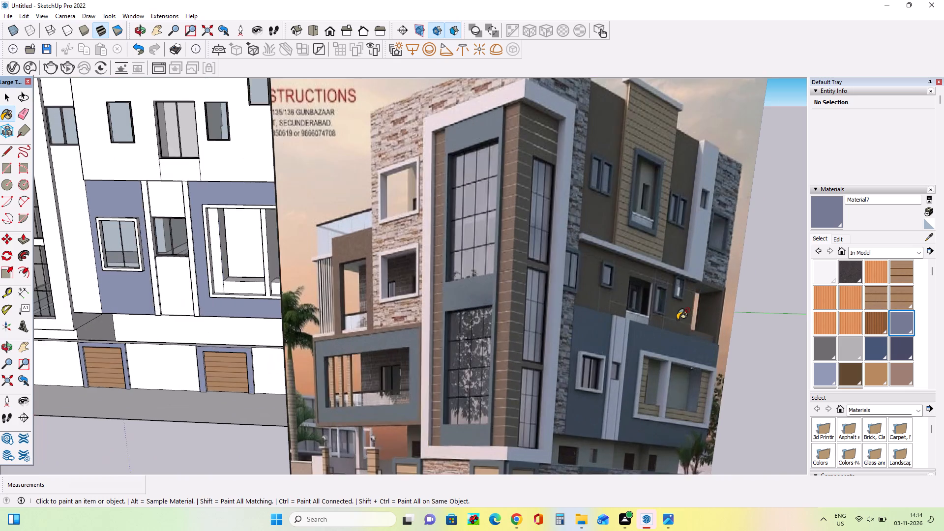
scroll(678, 319, up, 3)
scroll(678, 319, down, 12)
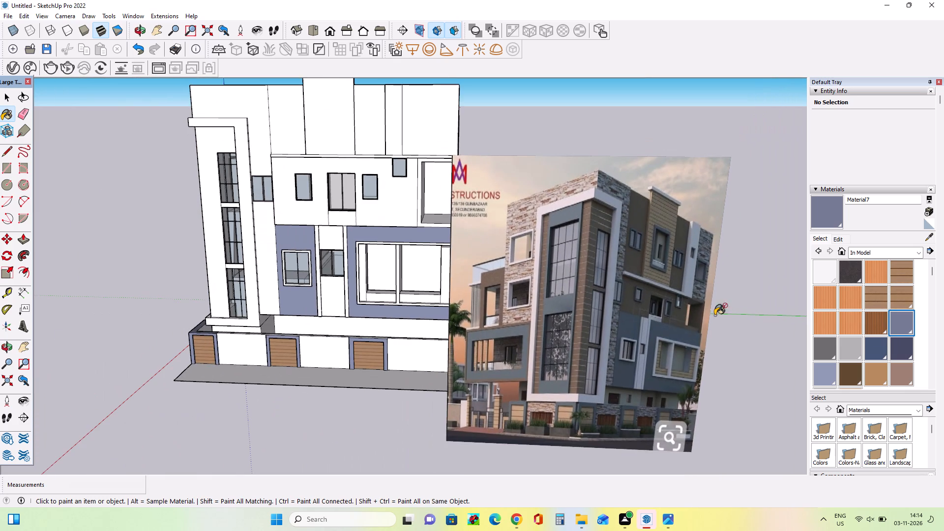
Paint the wall below the top-floor panels and the wall around the large double opening with Niraj_Shoe_Sole.
click(849, 374)
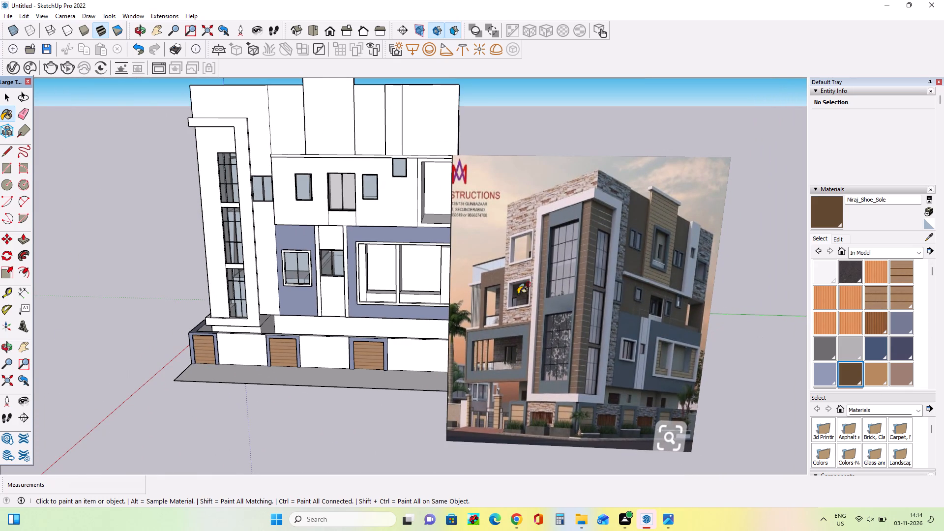
click(299, 204)
click(299, 204)
drag(327, 227, 367, 236)
drag(370, 233, 384, 236)
middle_drag(371, 233, 385, 238)
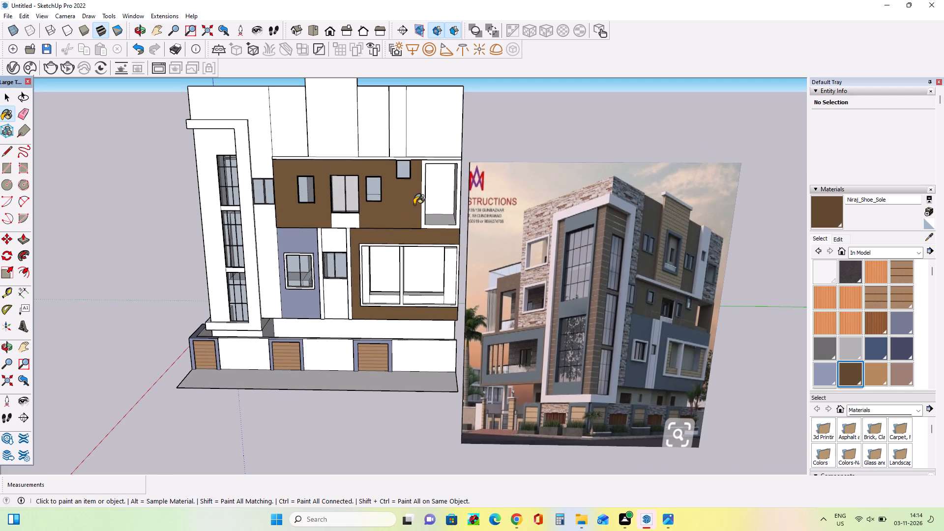
Undo the last paint applied to the wall around the large double opening.
key(ctrl+z)
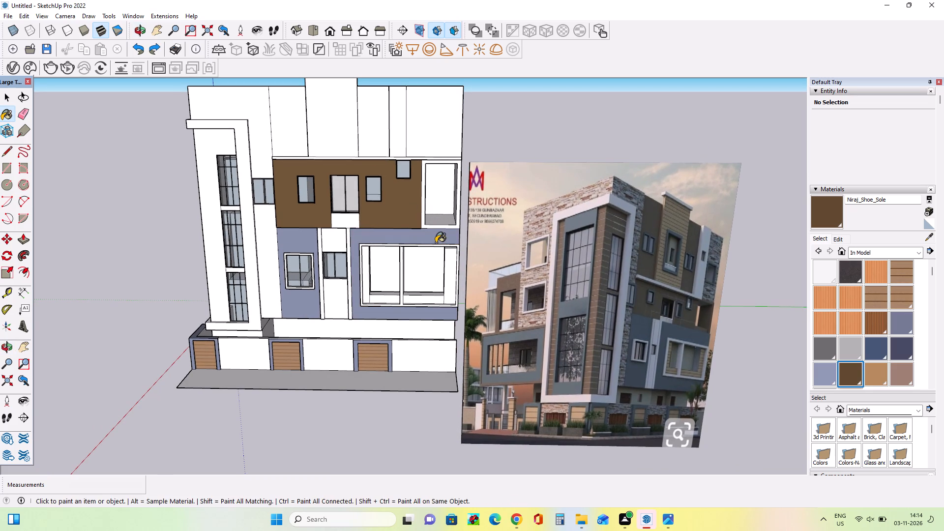
Paint the back wall inside the tall recessed opening and the wall surrounding that opening with Niraj_Shoe_Sole.
click(449, 209)
scroll(449, 206, up, 3)
middle_drag(447, 231, 385, 266)
middle_drag(420, 254, 532, 219)
scroll(427, 220, up, 4)
click(429, 230)
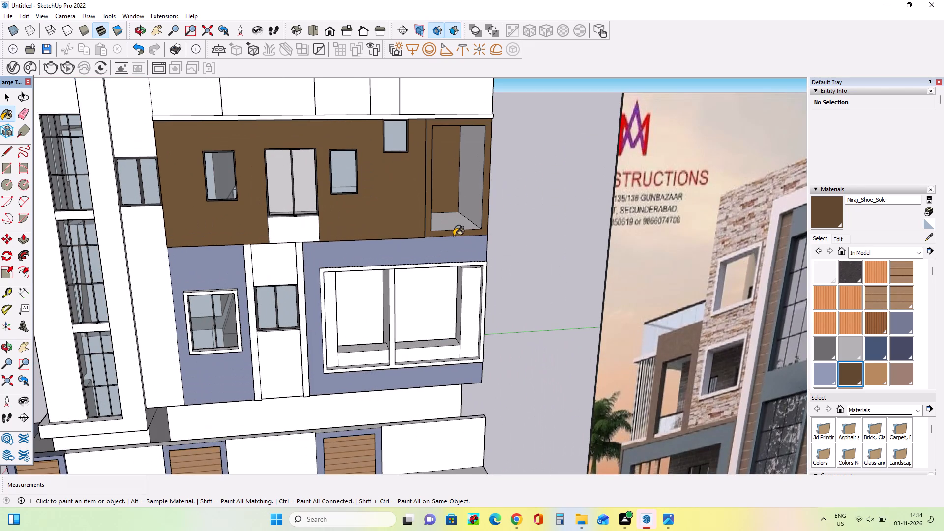
Inspect the brown wall below the top-floor panels, including its windows and tall opening, from several angles.
middle_drag(457, 236, 424, 231)
scroll(424, 231, down, 7)
middle_drag(427, 229, 465, 170)
drag(447, 171, 413, 178)
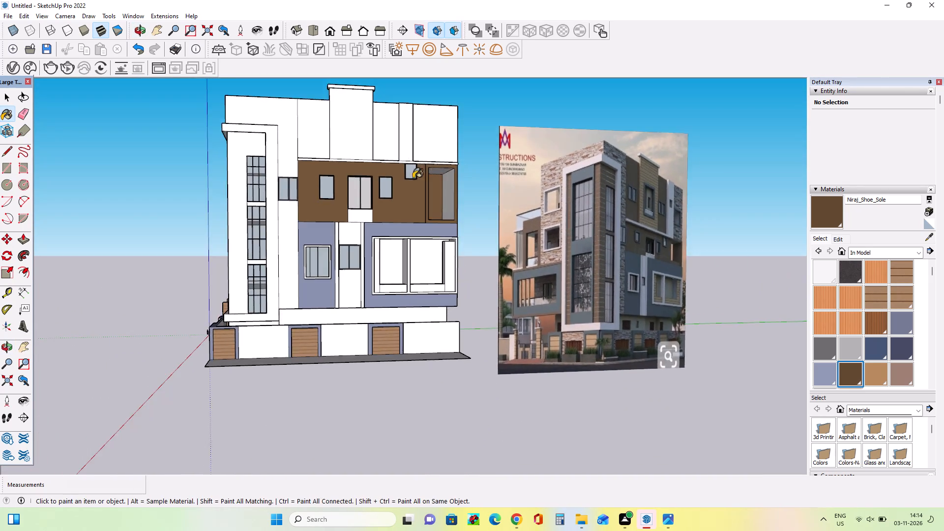
drag(413, 178, 411, 180)
scroll(411, 180, up, 8)
middle_drag(394, 230, 478, 266)
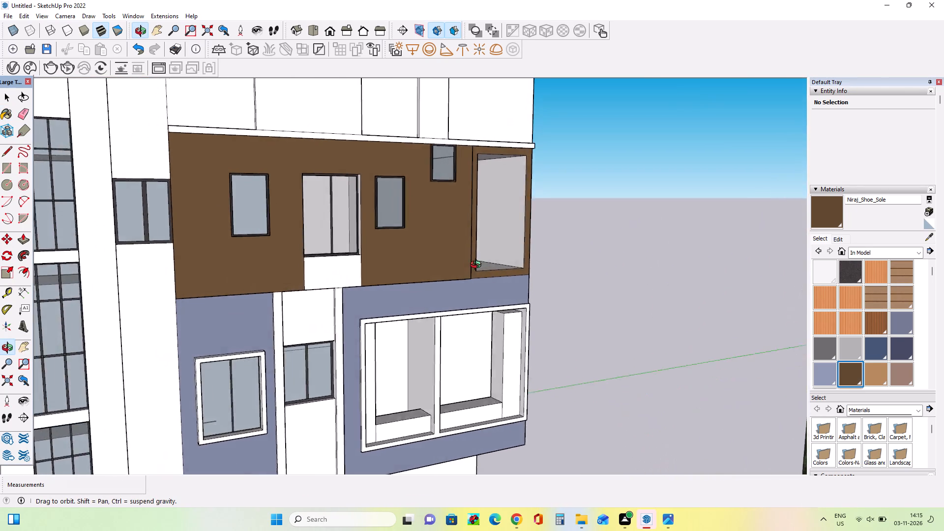
middle_drag(478, 266, 503, 286)
scroll(254, 295, up, 4)
middle_drag(257, 295, 351, 326)
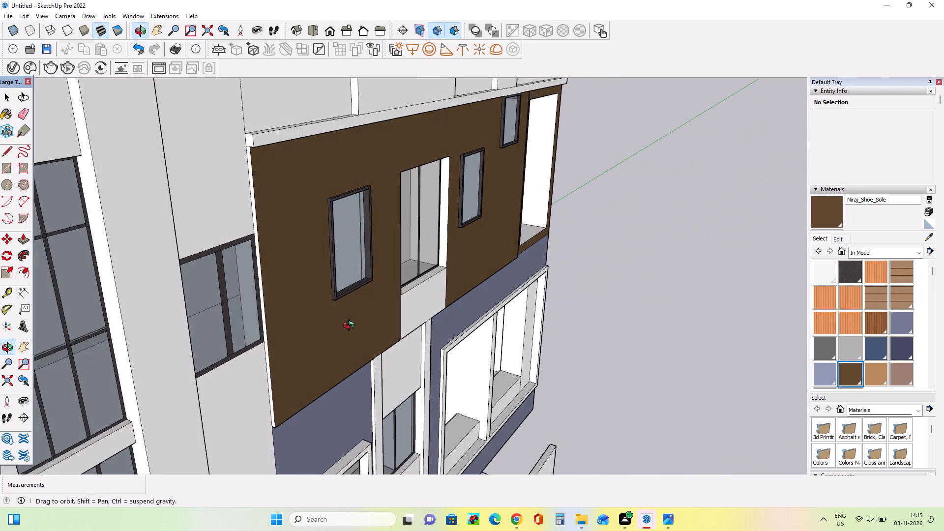
middle_drag(351, 326, 102, 289)
middle_drag(237, 280, 191, 288)
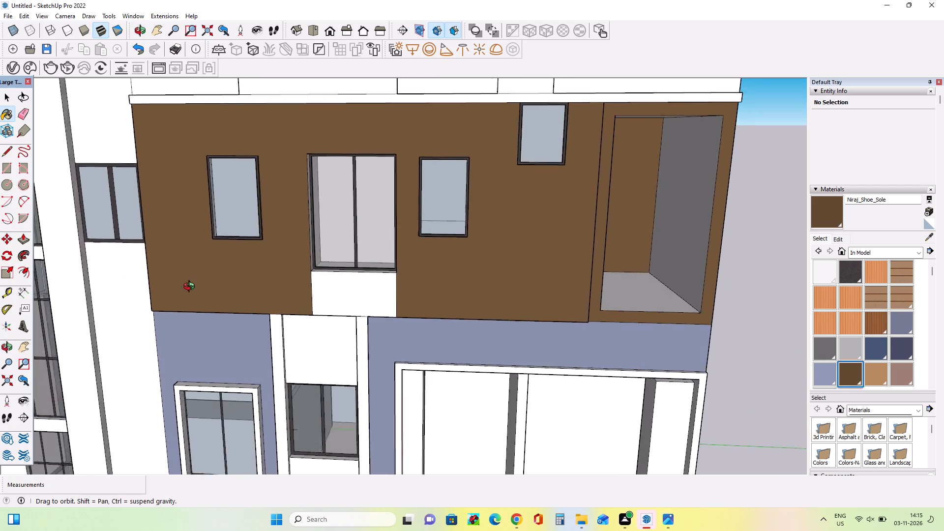
middle_drag(191, 288, 109, 298)
middle_drag(279, 285, 559, 268)
scroll(545, 268, down, 4)
scroll(613, 268, down, 2)
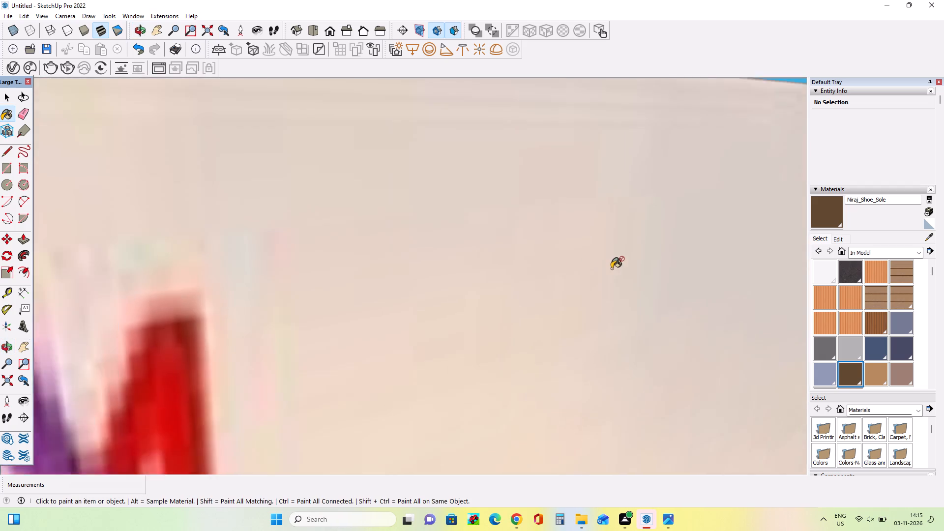
scroll(613, 268, down, 8)
scroll(715, 270, up, 1)
scroll(715, 270, down, 17)
middle_drag(702, 329, 640, 349)
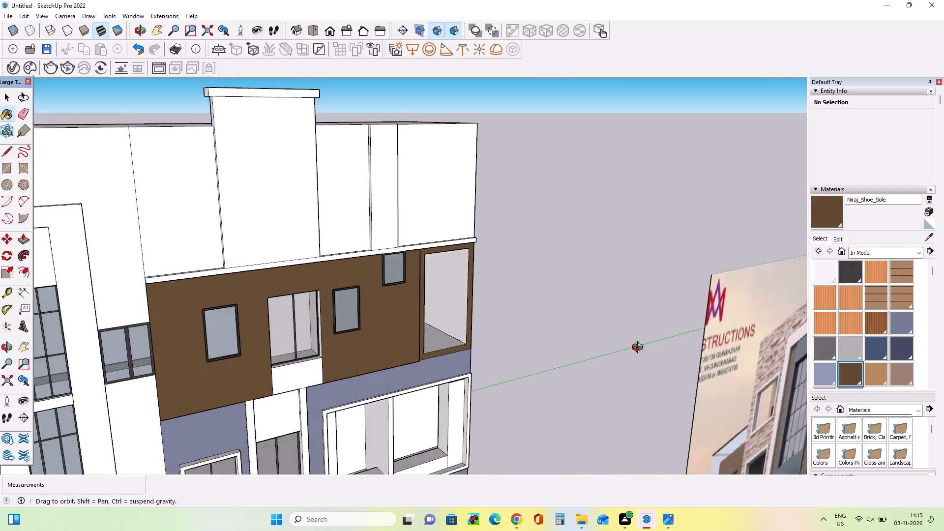
middle_drag(640, 349, 539, 365)
middle_drag(273, 344, 325, 206)
scroll(275, 236, up, 4)
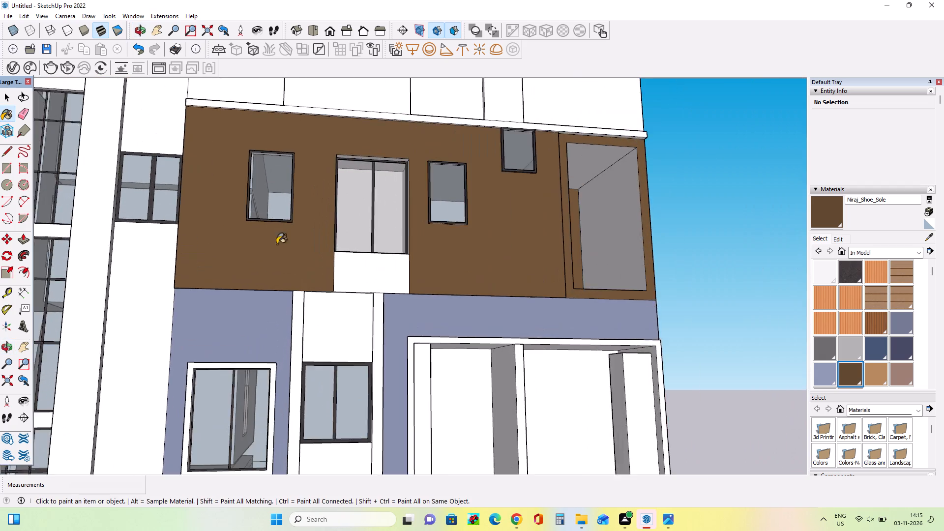
scroll(277, 244, up, 4)
middle_drag(321, 272, 385, 296)
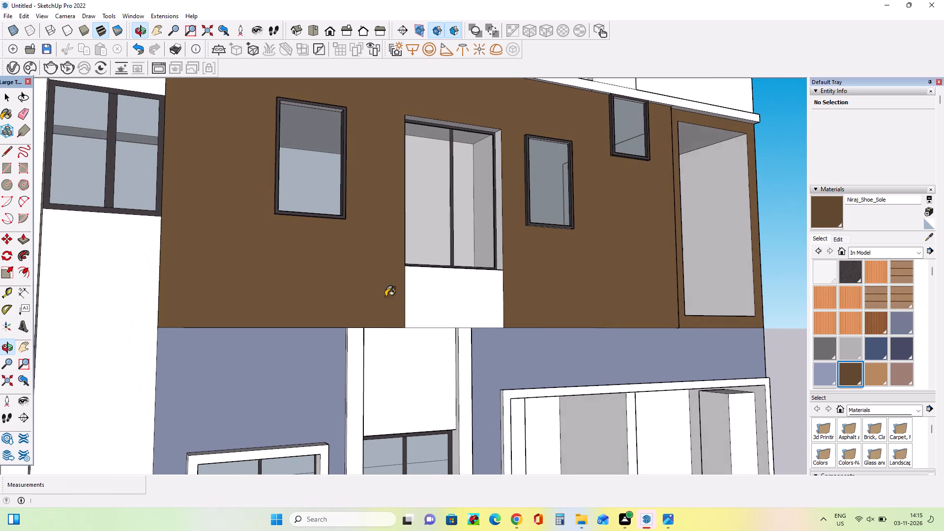
Compare the facade's upper floors with the reference image's wall colours around the raised parapet panel.
scroll(413, 298, down, 16)
middle_drag(660, 340, 539, 374)
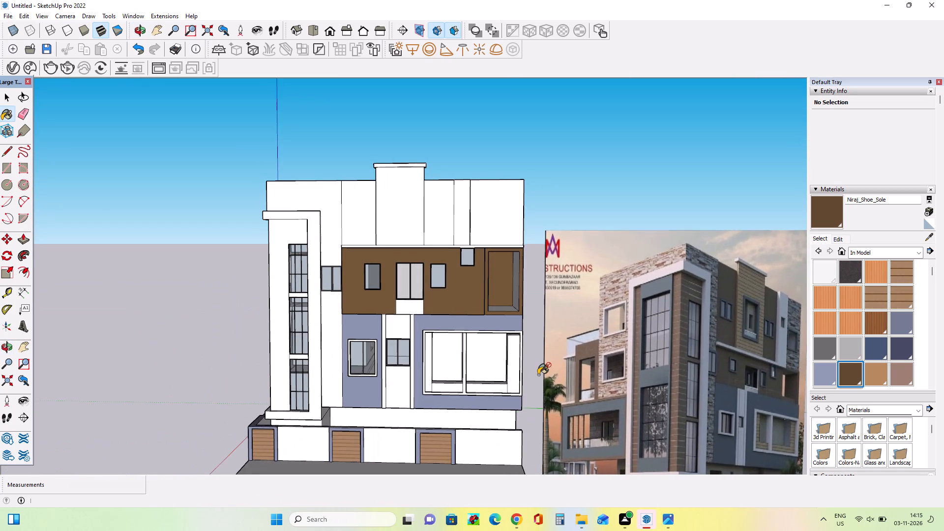
scroll(438, 354, up, 2)
middle_drag(456, 358, 495, 368)
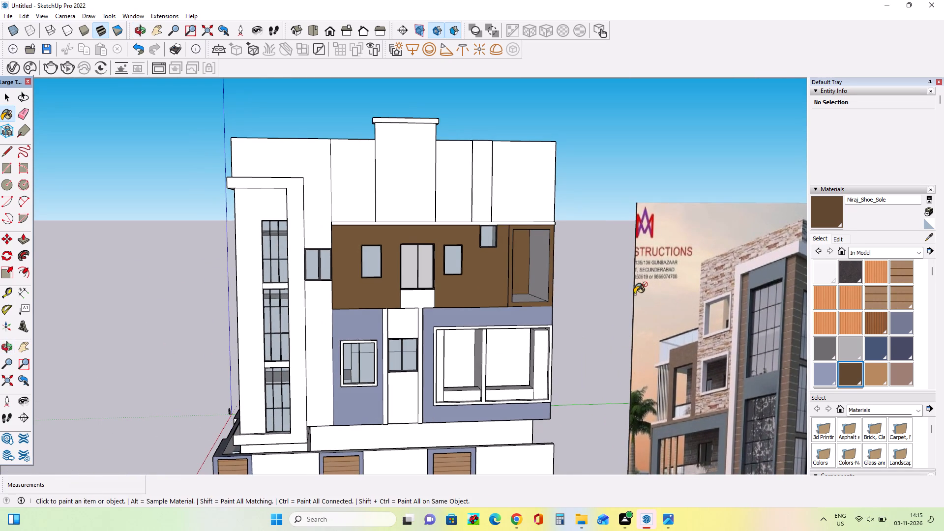
middle_drag(636, 294, 638, 305)
scroll(581, 313, up, 5)
middle_drag(581, 313, 568, 287)
scroll(568, 287, down, 4)
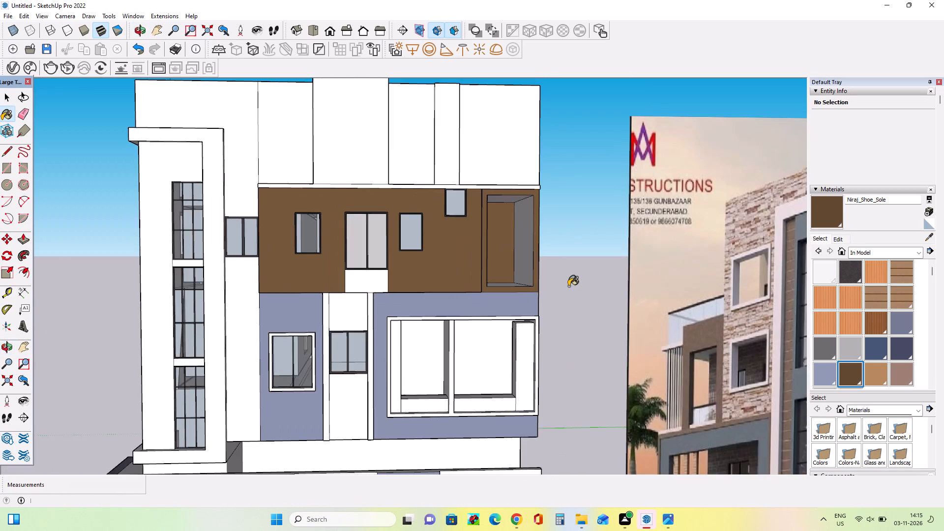
scroll(568, 286, down, 4)
middle_drag(564, 316, 568, 324)
scroll(343, 321, down, 3)
middle_drag(453, 332, 463, 345)
scroll(441, 387, up, 4)
middle_drag(441, 387, 445, 397)
scroll(348, 354, down, 3)
middle_drag(430, 345, 434, 352)
scroll(682, 280, up, 12)
scroll(669, 295, down, 4)
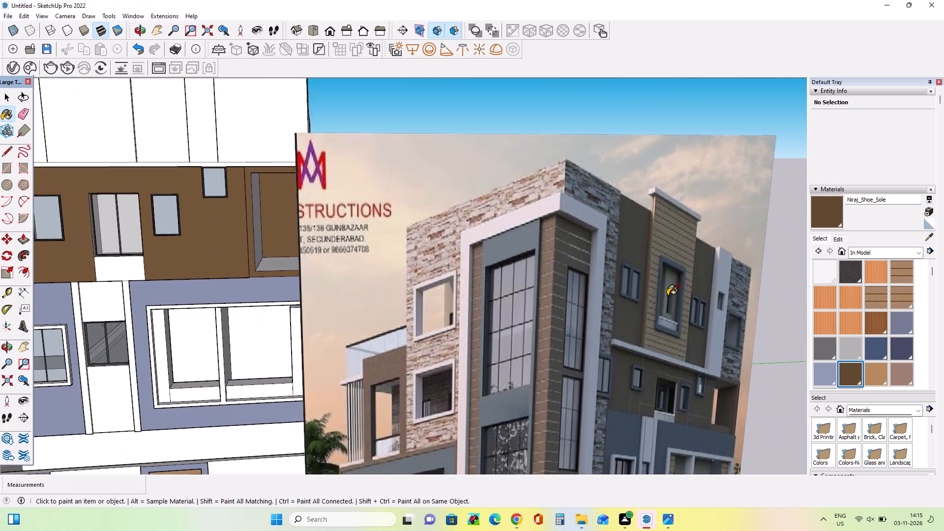
scroll(669, 295, down, 7)
Paint the two top-floor wall panels flanking the raised parapet panel with Niraj_Shoe_Sole.
click(300, 195)
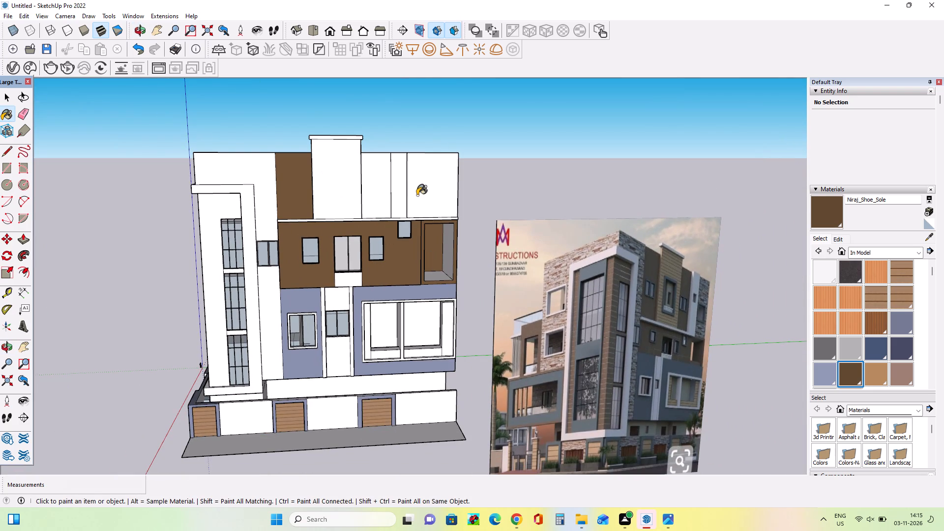
click(388, 188)
Examine the reference image's top-floor end wall and white vertical band against the model's unpainted top-floor panels.
middle_drag(390, 201, 396, 209)
scroll(648, 281, up, 7)
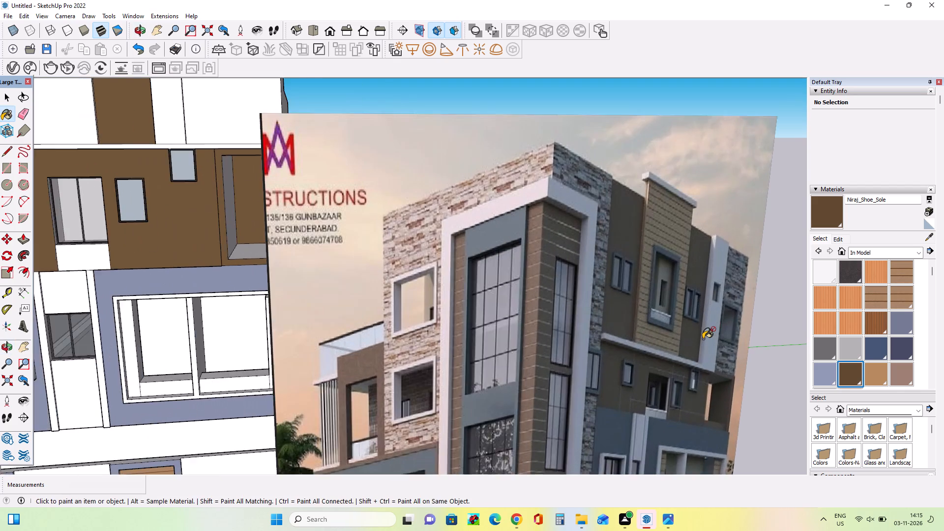
scroll(704, 338, up, 4)
scroll(704, 338, down, 9)
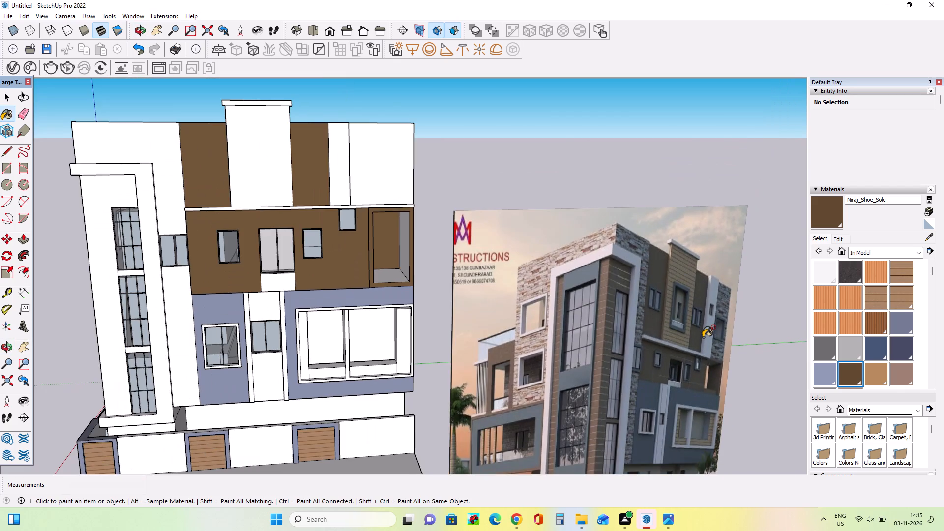
middle_drag(704, 337, 711, 347)
scroll(711, 347, down, 3)
middle_drag(542, 293, 544, 304)
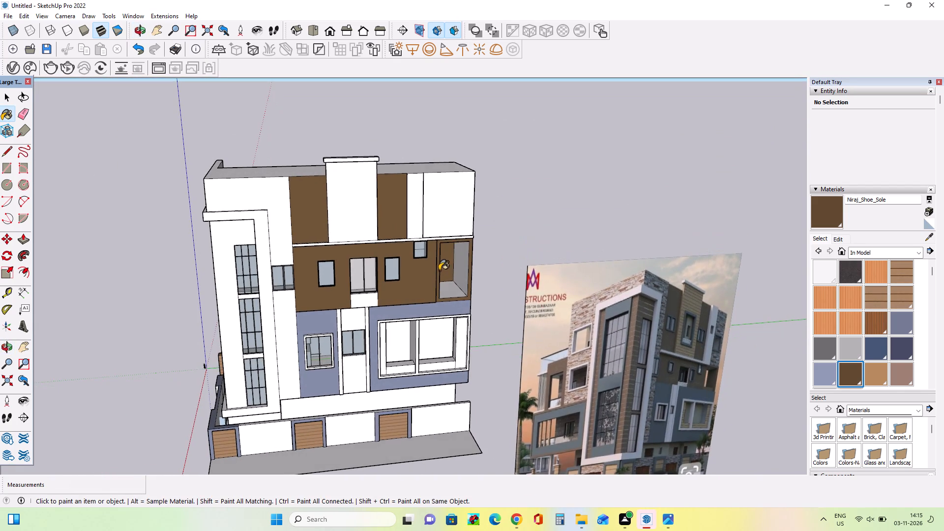
scroll(439, 270, up, 3)
middle_drag(439, 270, 422, 237)
scroll(422, 237, down, 2)
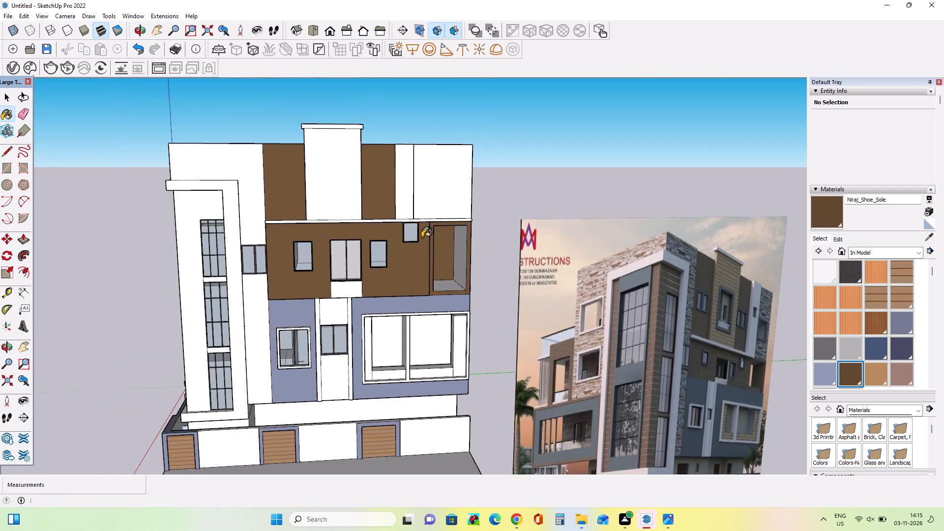
scroll(422, 237, down, 2)
middle_drag(422, 237, 417, 258)
scroll(372, 218, up, 3)
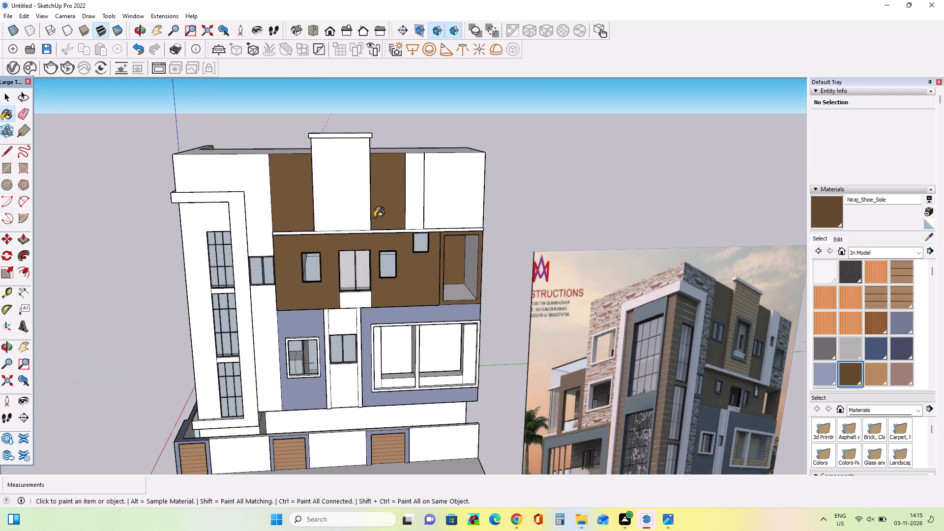
middle_drag(456, 233, 441, 278)
scroll(422, 232, up, 8)
middle_drag(426, 243, 413, 264)
scroll(430, 271, up, 3)
middle_drag(423, 276, 384, 292)
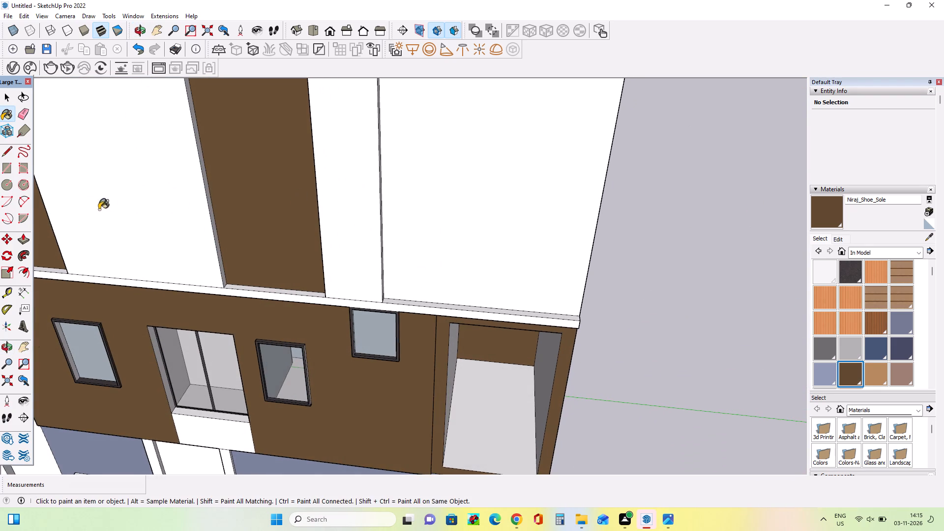
Push/Pull the narrow white top-floor panel above the small high window by 7' 7 3/8".
click(23, 240)
middle_drag(416, 251, 341, 283)
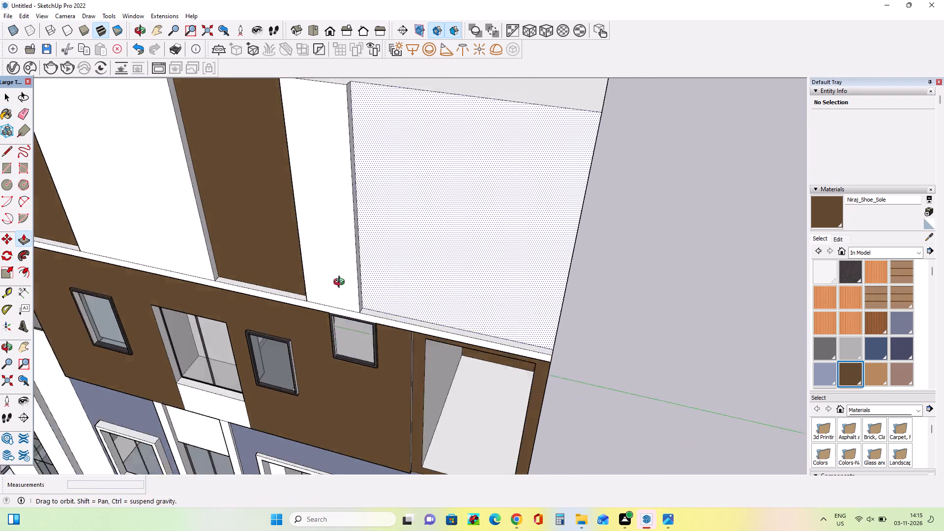
middle_drag(341, 283, 334, 285)
scroll(345, 294, up, 4)
drag(334, 308, 373, 329)
middle_drag(312, 344, 429, 297)
scroll(423, 302, down, 18)
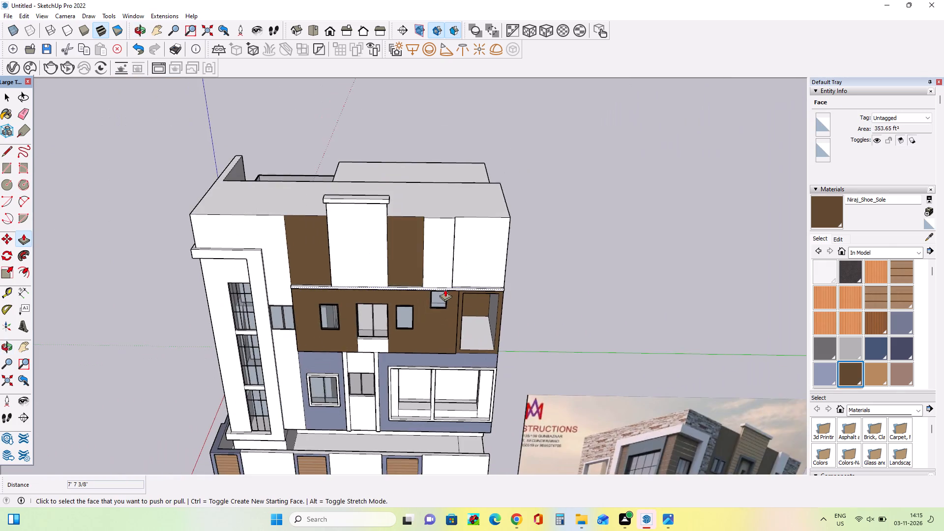
Draw two upright rectangles side by side on the brown top-floor panel nearest the tower, about 19' 2" by 8' 2" and 19' 7" by 8'.
middle_drag(445, 289, 461, 194)
scroll(461, 194, down, 1)
scroll(447, 226, up, 5)
scroll(447, 226, down, 4)
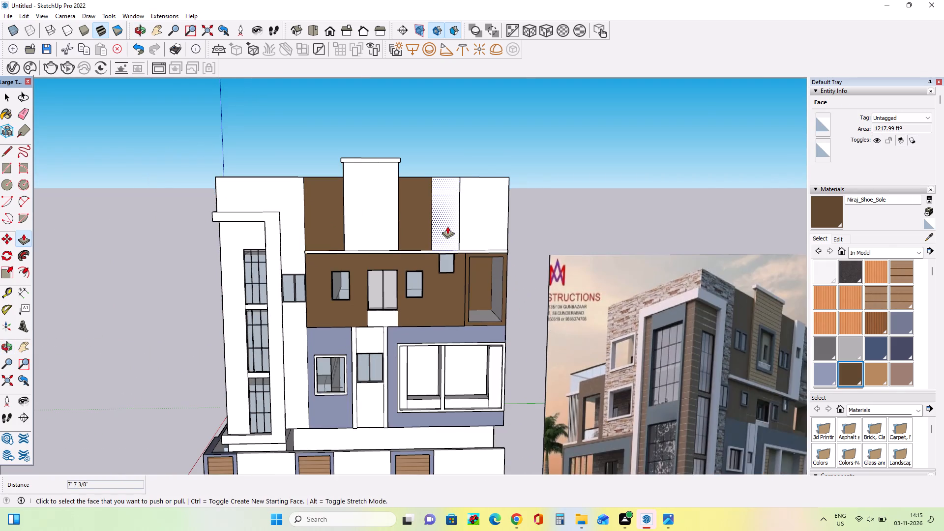
middle_drag(447, 231, 460, 257)
scroll(460, 257, down, 1)
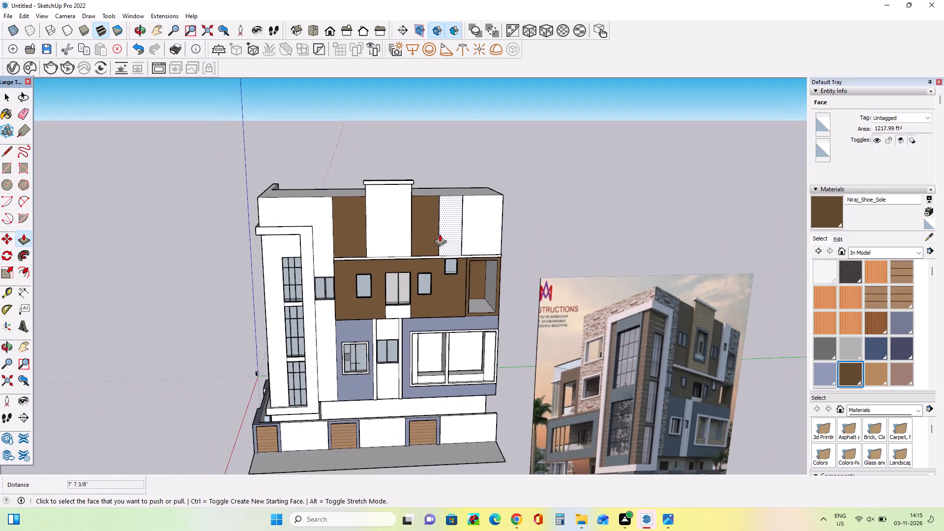
scroll(438, 227, up, 4)
middle_drag(445, 236, 470, 255)
scroll(409, 225, down, 4)
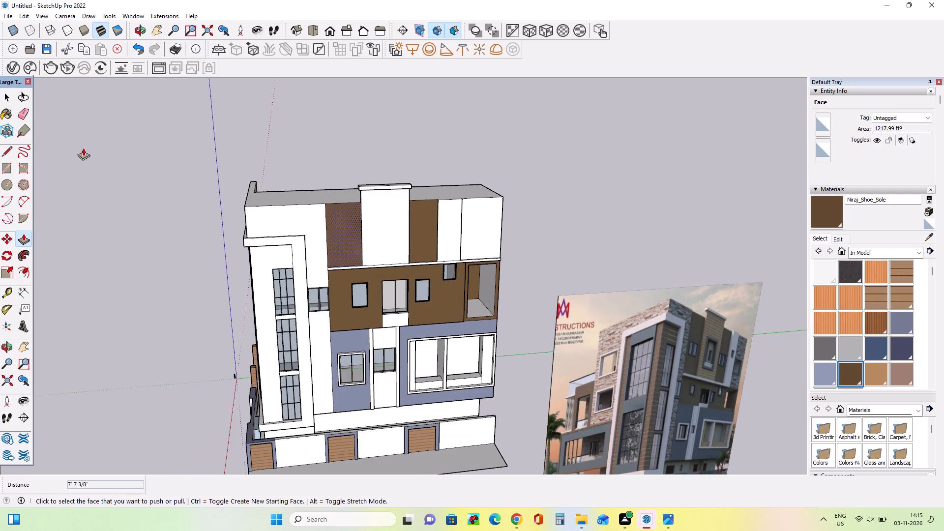
click(5, 172)
middle_drag(354, 237, 374, 203)
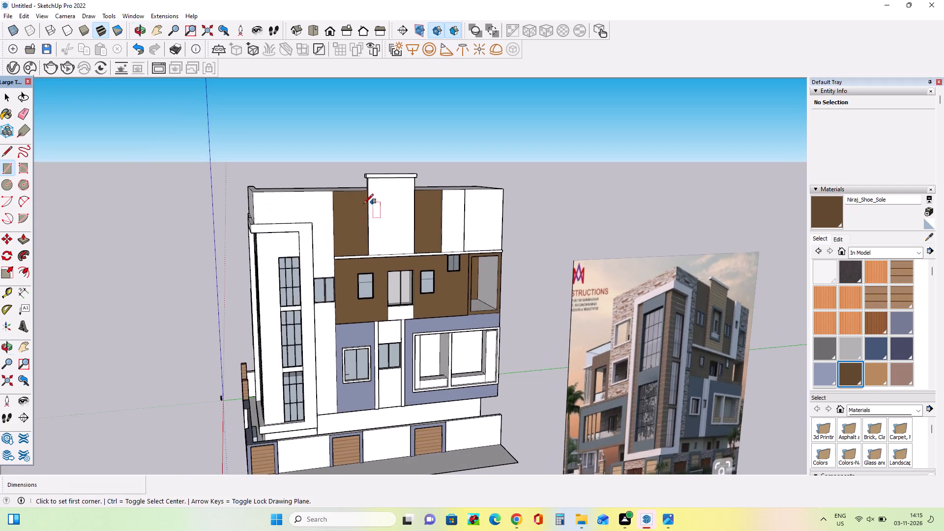
scroll(317, 228, up, 10)
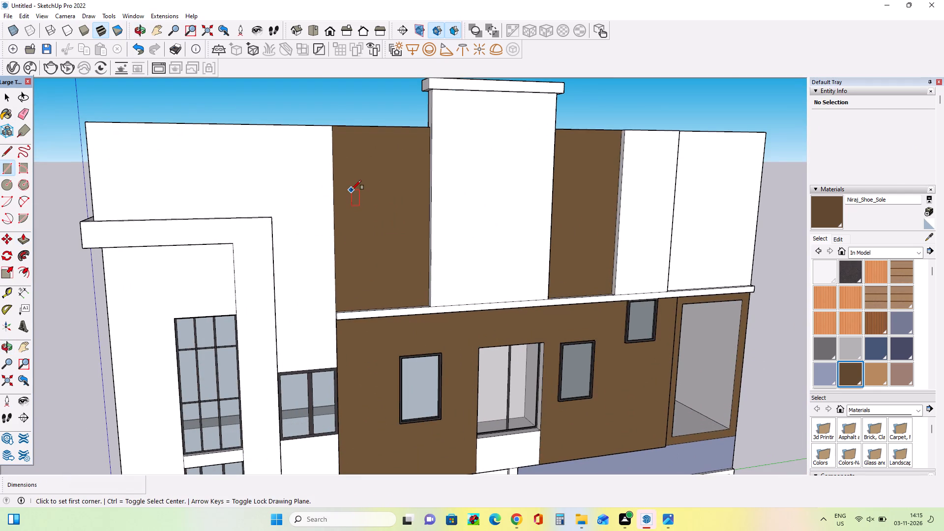
click(352, 190)
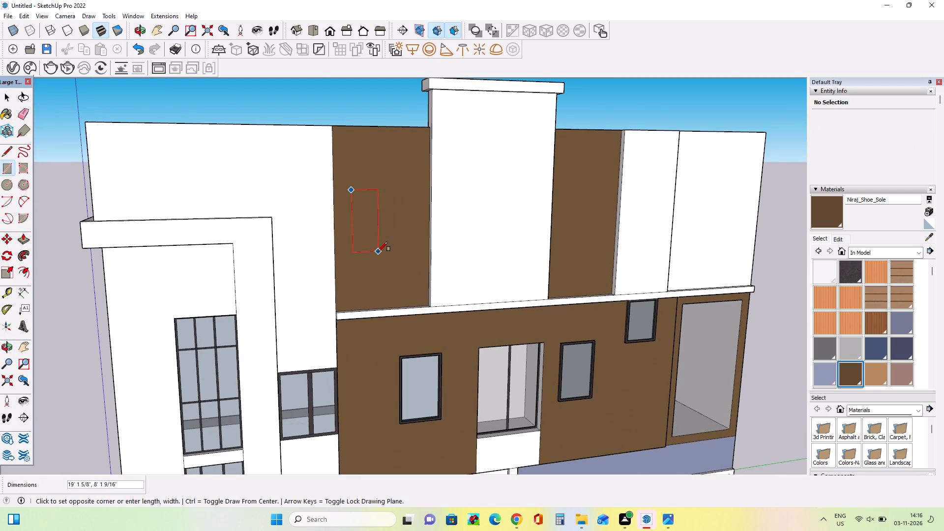
click(378, 251)
scroll(384, 227, up, 3)
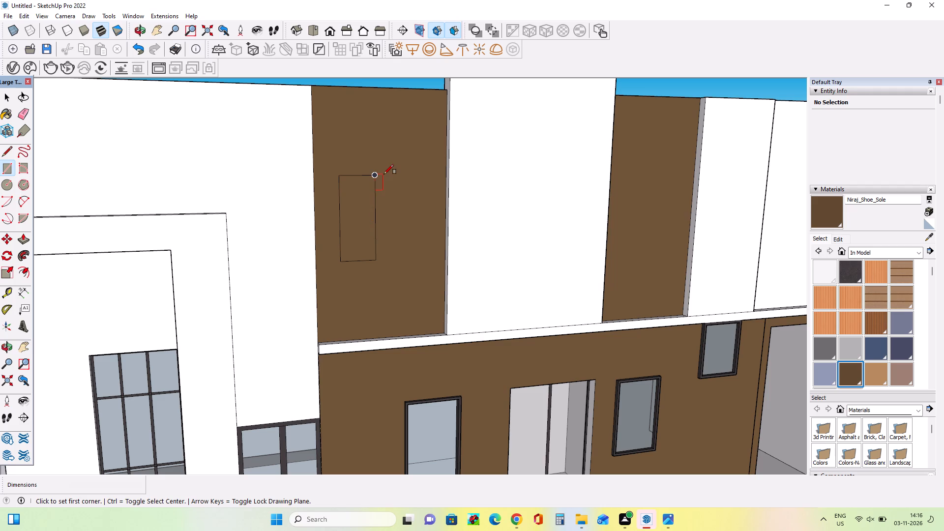
click(389, 174)
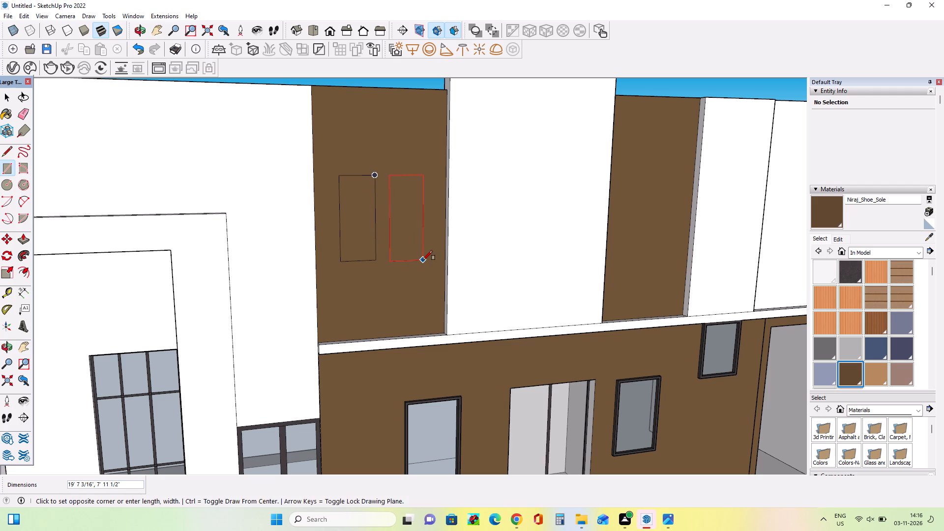
click(423, 259)
Offset the outlines of both new top-floor window rectangles inward, the second by about 6 11/16".
middle_drag(371, 264, 354, 237)
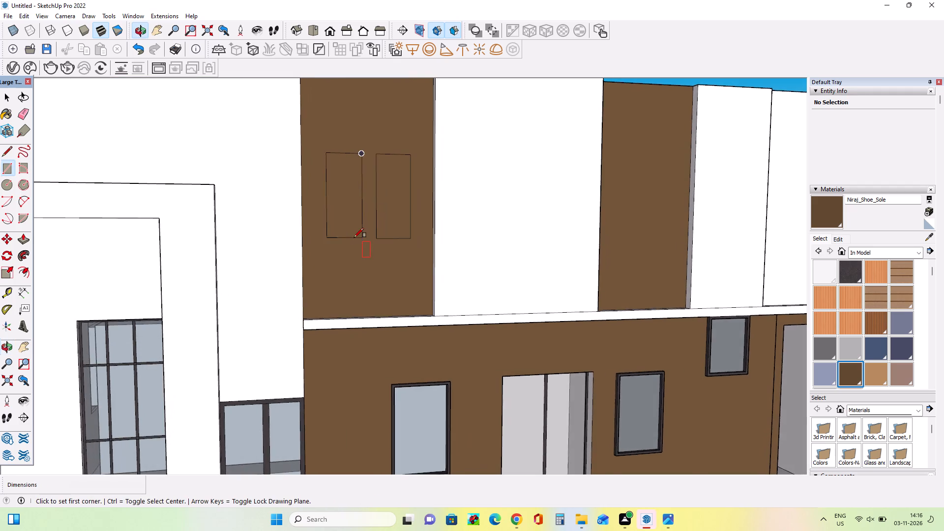
scroll(352, 239, up, 3)
scroll(352, 239, down, 4)
click(32, 275)
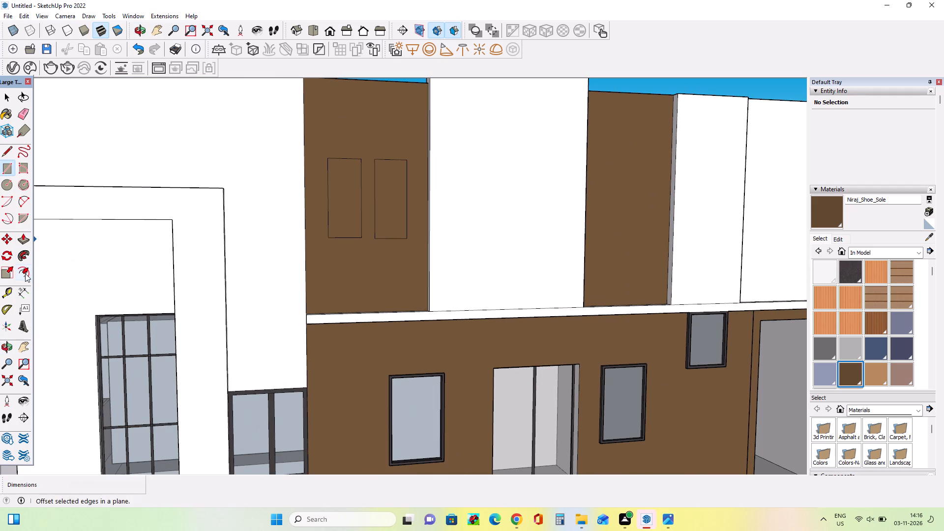
click(25, 273)
scroll(426, 232, up, 3)
drag(326, 211, 334, 213)
drag(386, 206, 398, 213)
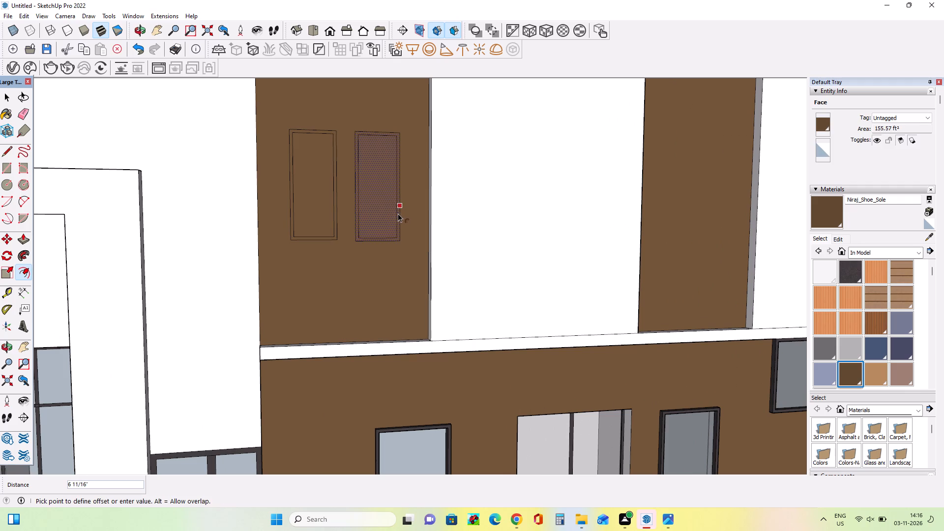
Offset the outline of the second top-floor window rectangle inward by about 6 11/16".
drag(398, 213, 397, 214)
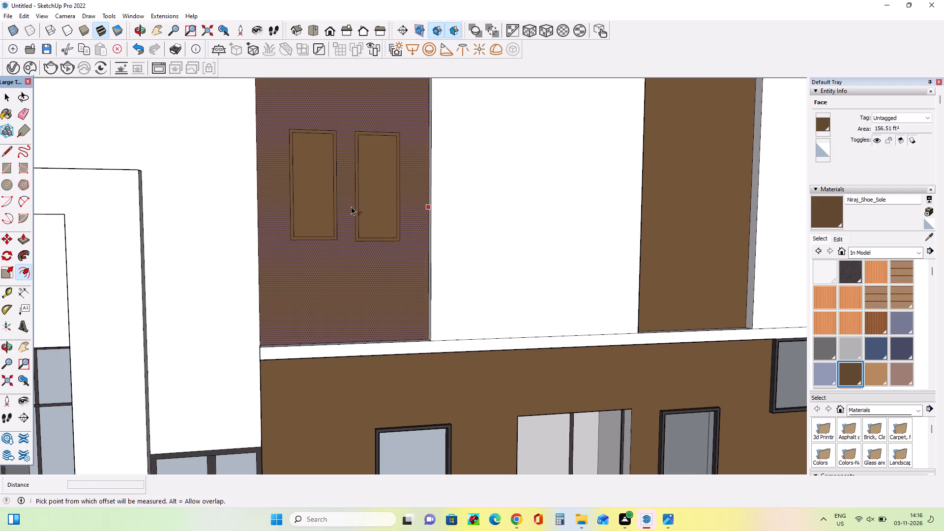
drag(64, 91, 216, 183)
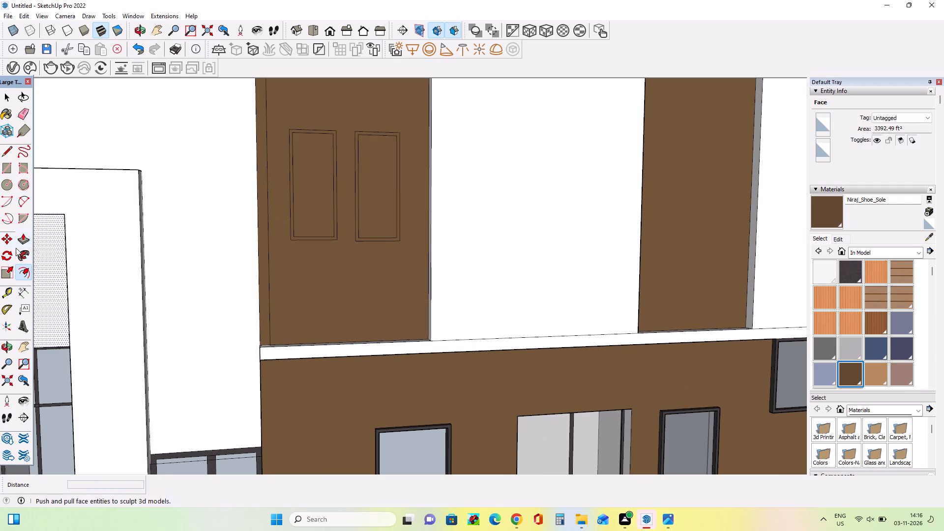
Push/Pull the frame of the top-floor window nearest the tower outward by about 3 15/16" and recess its pane about 1' 3/8".
click(24, 246)
middle_drag(170, 273, 189, 316)
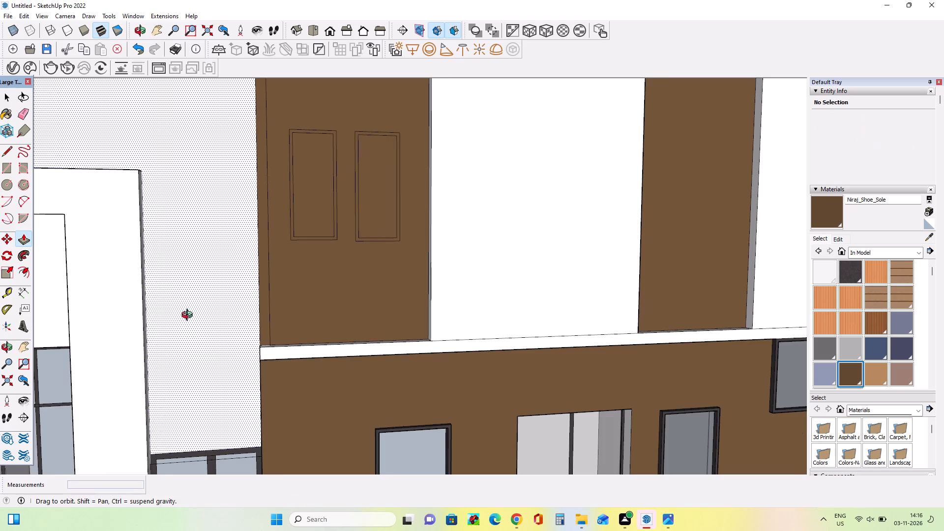
middle_drag(189, 316, 199, 359)
scroll(339, 301, up, 4)
click(311, 301)
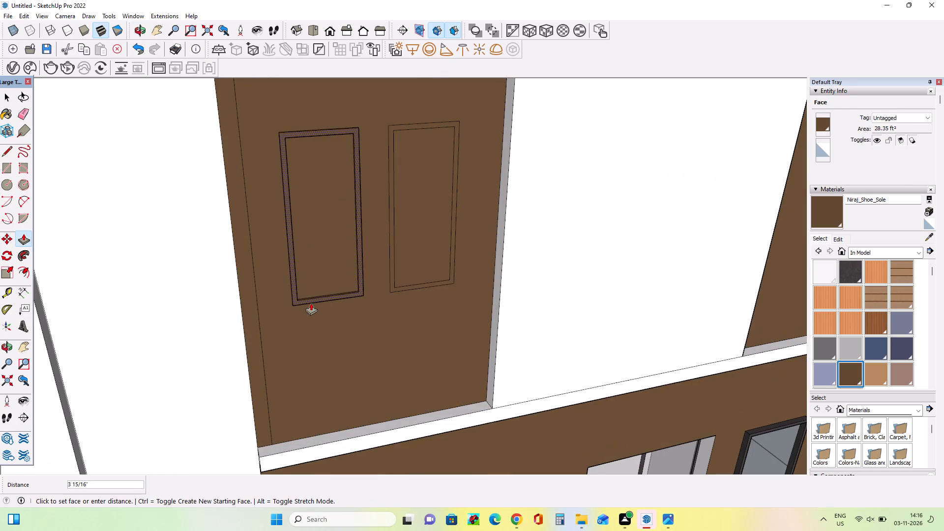
drag(317, 274, 317, 269)
middle_drag(310, 305, 250, 316)
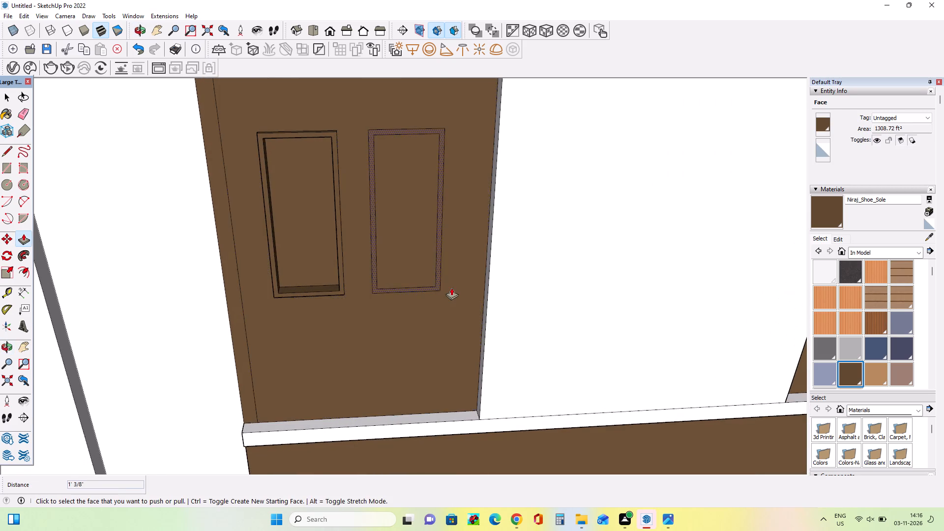
Push/Pull the second top-floor window's frame outward by about 6 9/16" and recess its pane about 1' 3/8".
scroll(451, 288, up, 3)
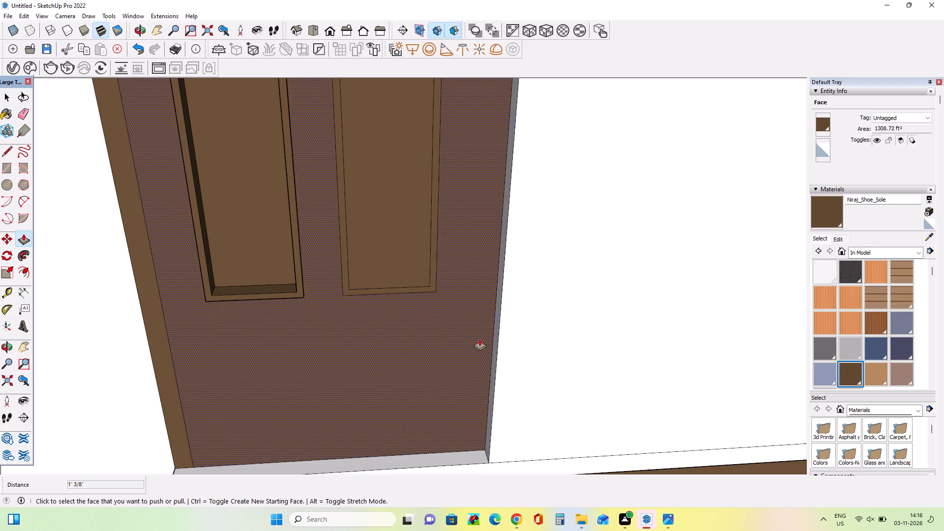
middle_drag(466, 290, 478, 296)
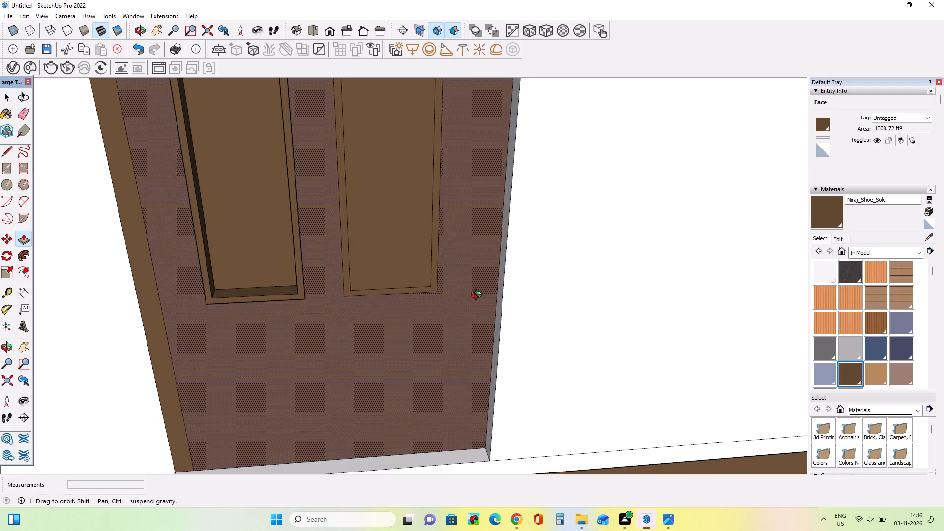
middle_drag(478, 296, 479, 296)
scroll(328, 294, up, 7)
drag(364, 295, 356, 297)
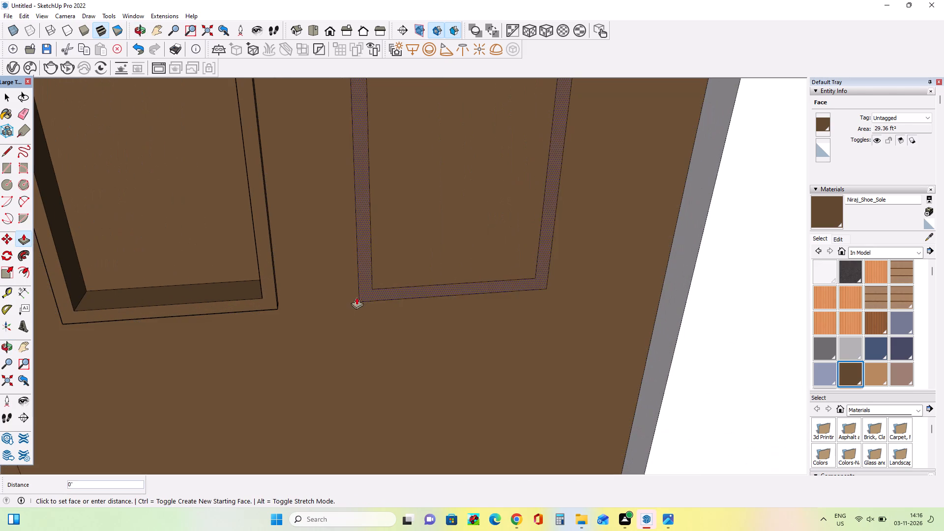
drag(356, 297, 264, 300)
middle_drag(379, 301, 326, 345)
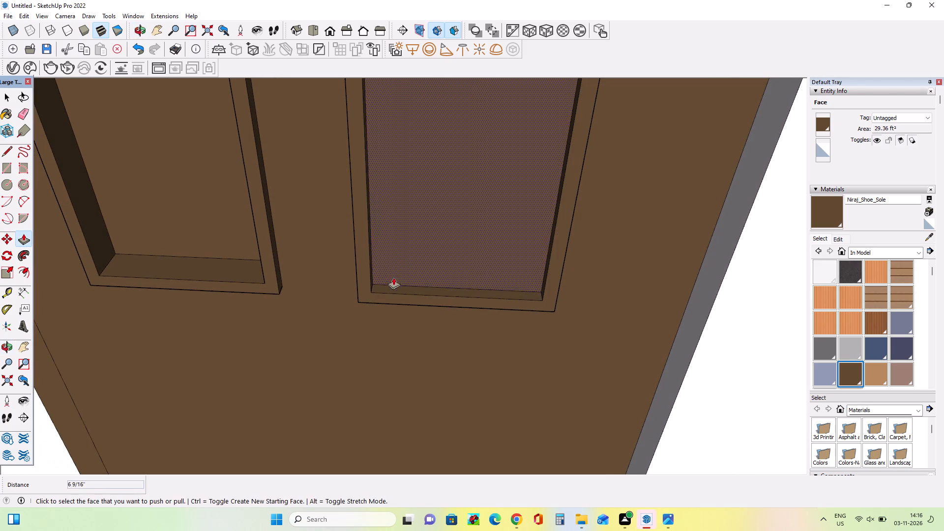
drag(393, 277, 218, 232)
middle_drag(325, 284, 367, 295)
scroll(370, 293, down, 3)
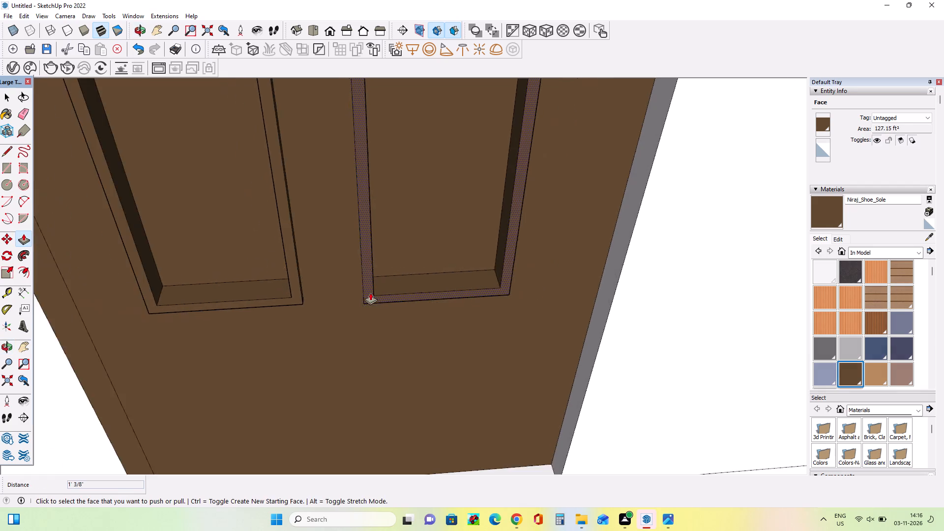
Paint the panes of both new top-floor windows with Translucent Glass Gray.
scroll(370, 293, down, 9)
scroll(859, 343, up, 6)
scroll(859, 343, down, 4)
click(826, 269)
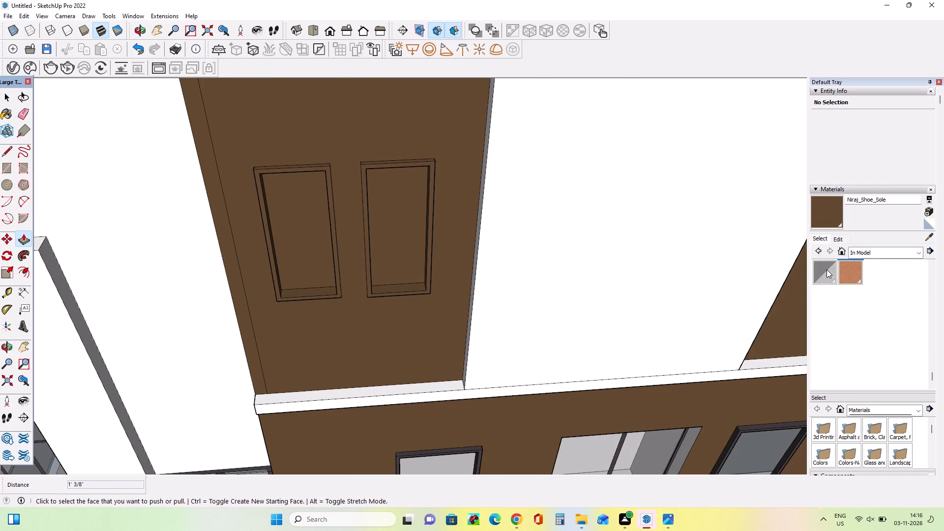
click(407, 260)
click(320, 268)
middle_drag(344, 306, 399, 277)
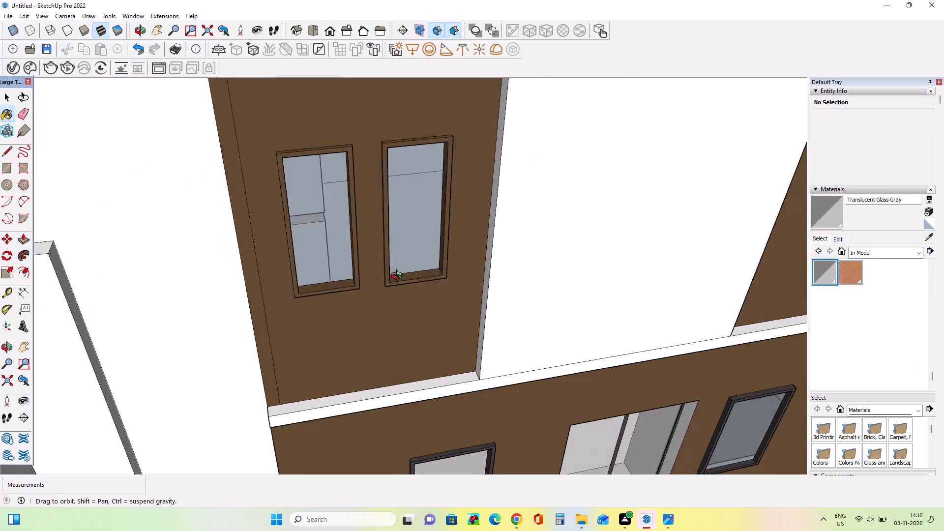
middle_drag(399, 277, 397, 283)
Examine the reference image's top-floor windows and projecting central panel against the model's side facade.
scroll(374, 303, down, 20)
scroll(374, 303, down, 3)
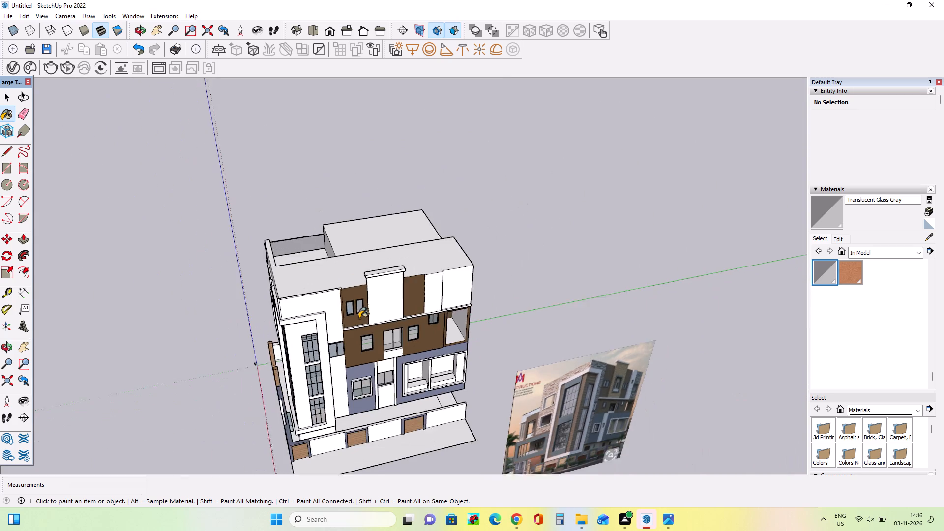
scroll(359, 318, down, 1)
scroll(596, 406, up, 12)
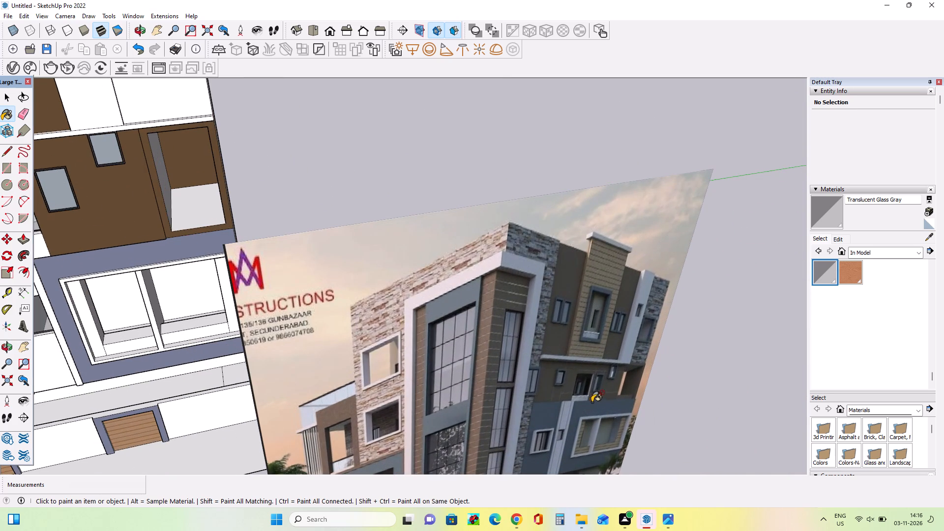
scroll(557, 338, up, 13)
scroll(563, 319, down, 4)
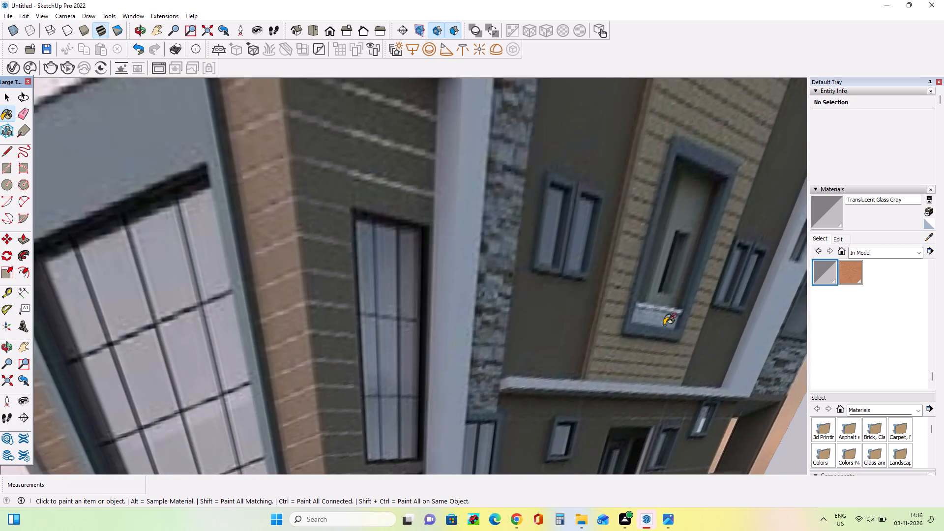
scroll(672, 324, down, 20)
middle_drag(692, 337, 641, 346)
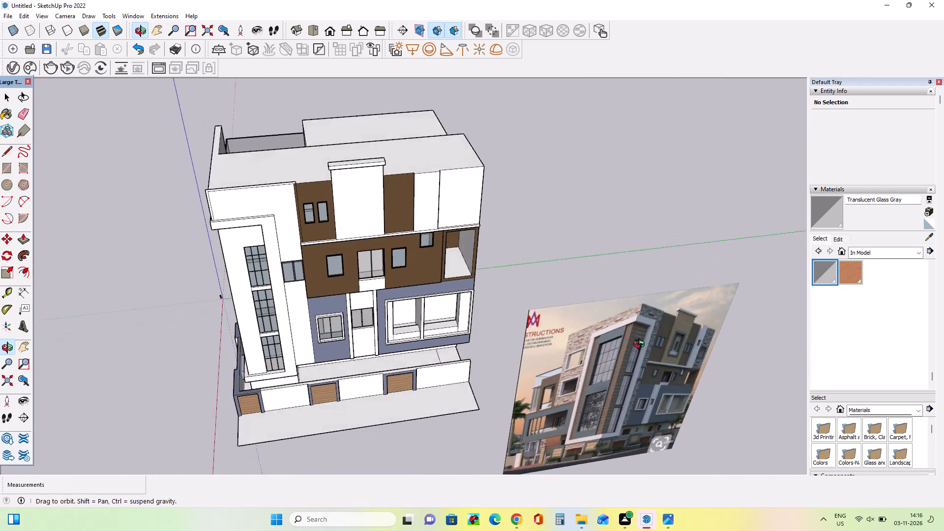
middle_drag(641, 346, 629, 290)
scroll(346, 233, up, 4)
middle_drag(362, 186, 368, 180)
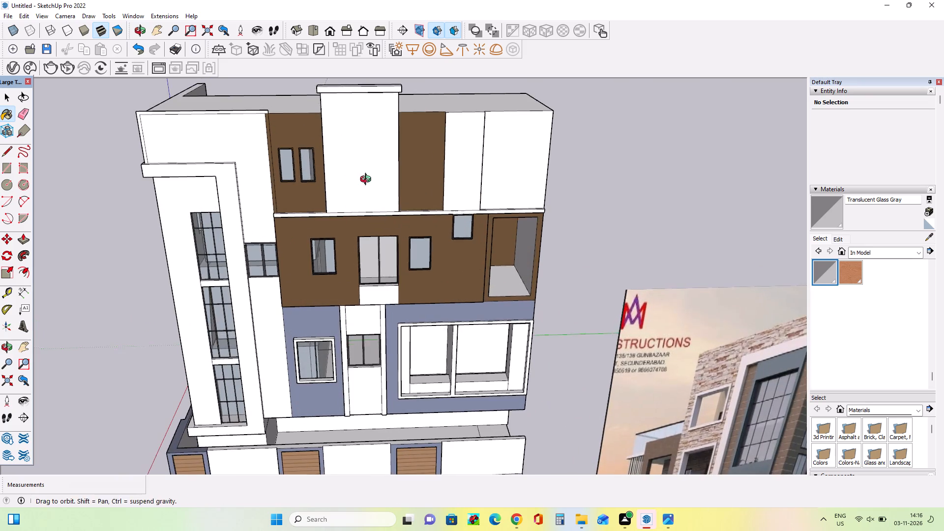
middle_drag(368, 180, 385, 185)
middle_drag(413, 387, 420, 398)
scroll(420, 398, up, 1)
scroll(420, 398, down, 2)
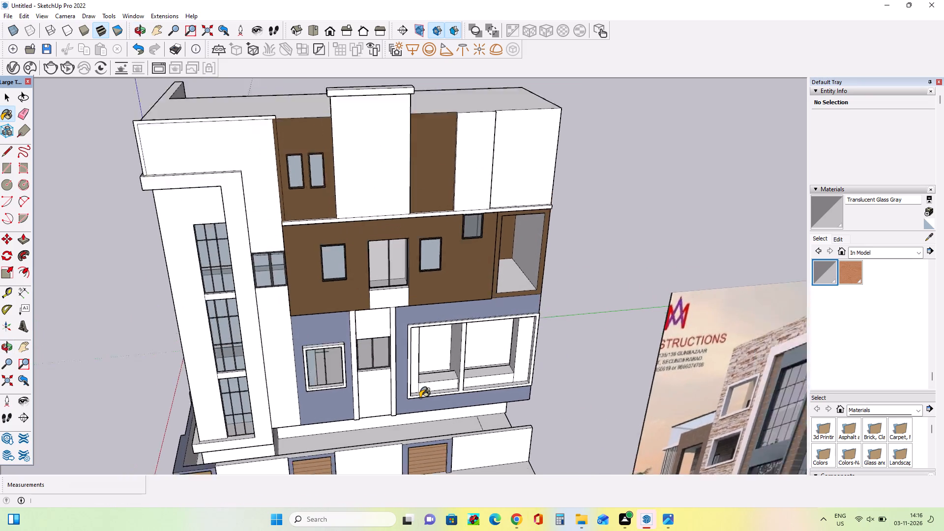
scroll(420, 398, down, 3)
middle_drag(404, 344, 407, 323)
scroll(378, 286, up, 7)
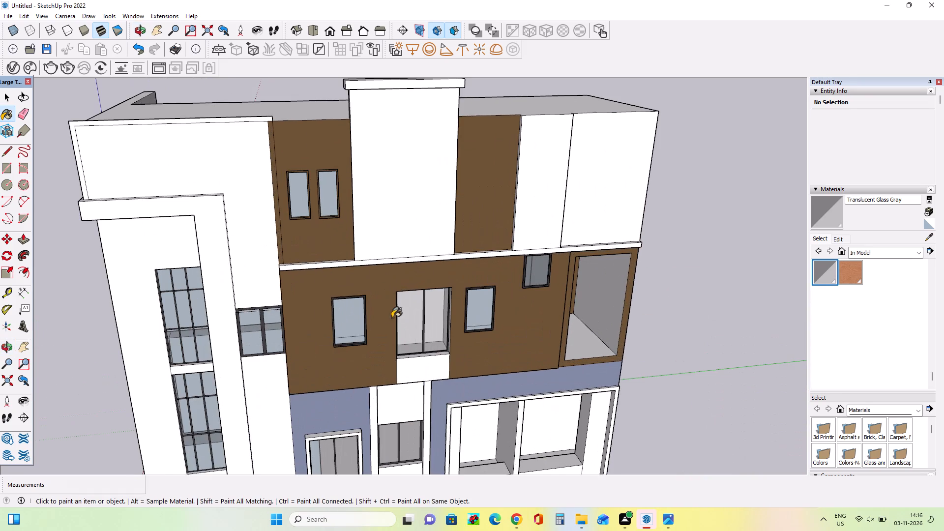
middle_drag(392, 318, 392, 308)
middle_drag(479, 367, 481, 376)
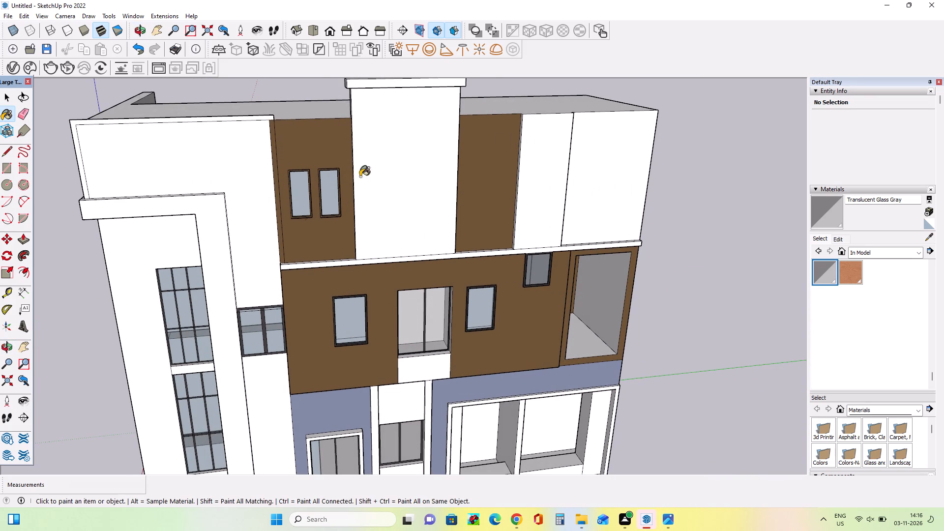
Draw an upright rectangle about 35' 5" by 21' 11" on the white projecting panel of the top floor.
click(9, 164)
scroll(267, 232, down, 8)
middle_drag(330, 247, 330, 247)
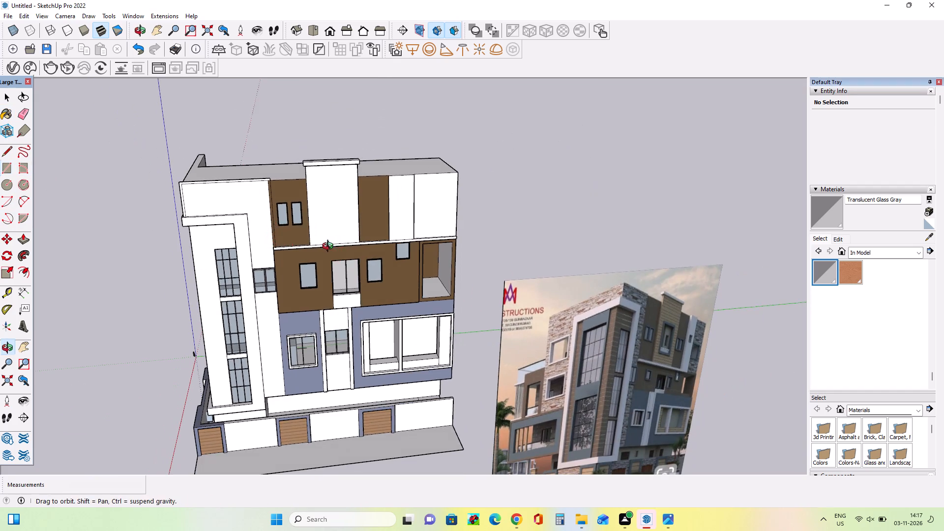
middle_drag(330, 247, 324, 234)
scroll(323, 208, up, 3)
scroll(317, 180, down, 2)
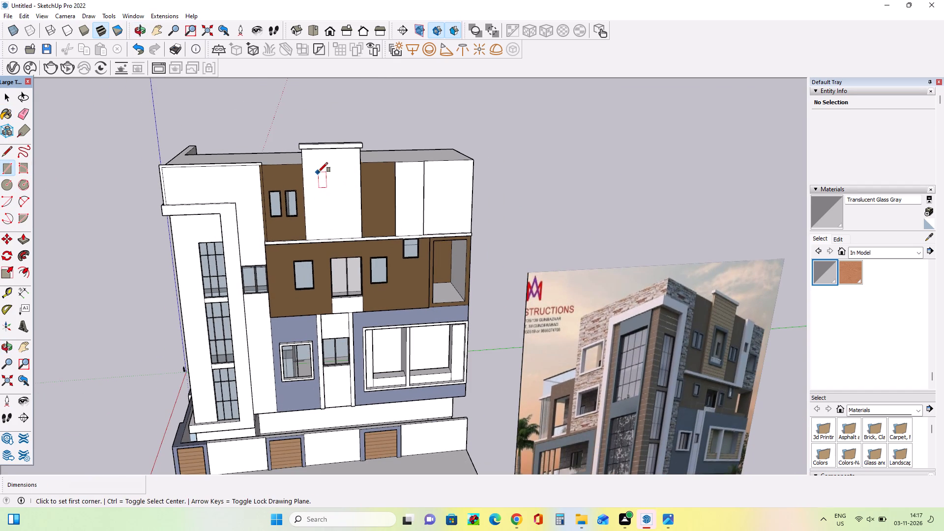
click(318, 172)
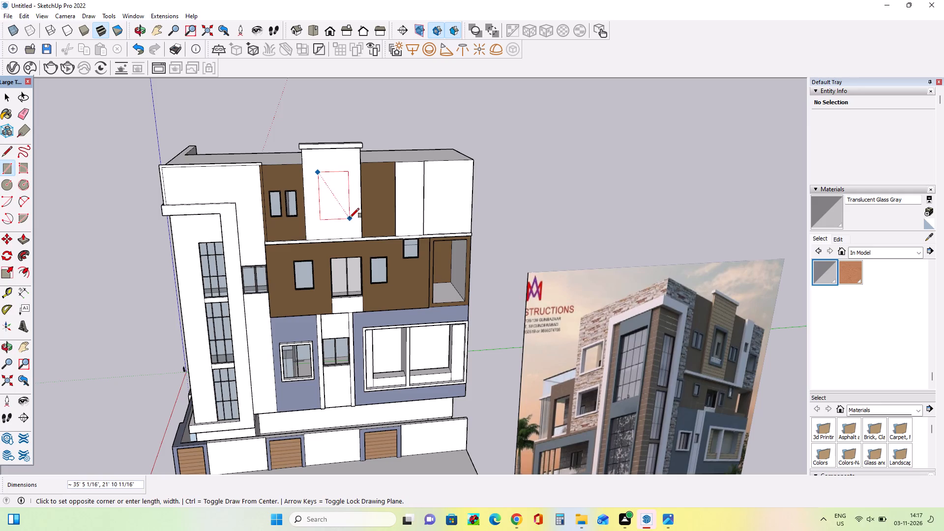
click(350, 218)
middle_drag(336, 239, 349, 250)
scroll(331, 223, up, 4)
middle_click(330, 223)
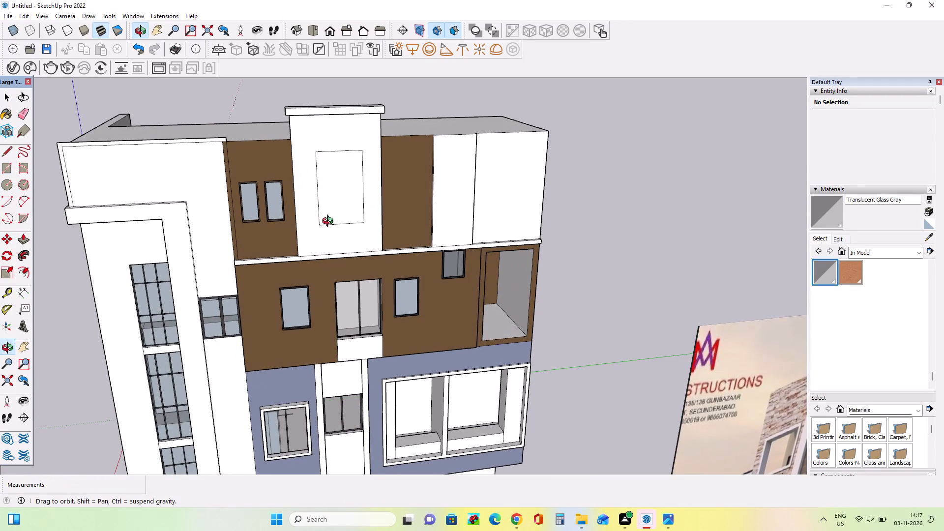
scroll(306, 166, up, 4)
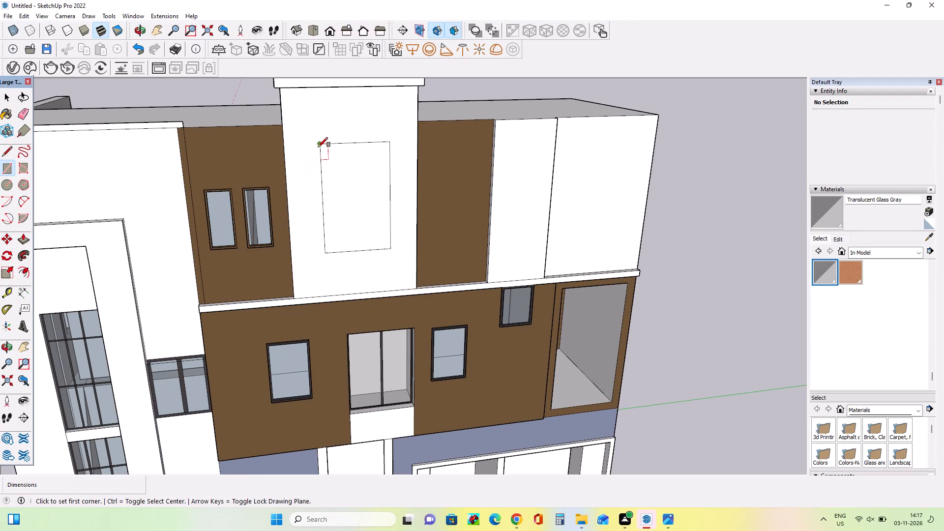
click(318, 146)
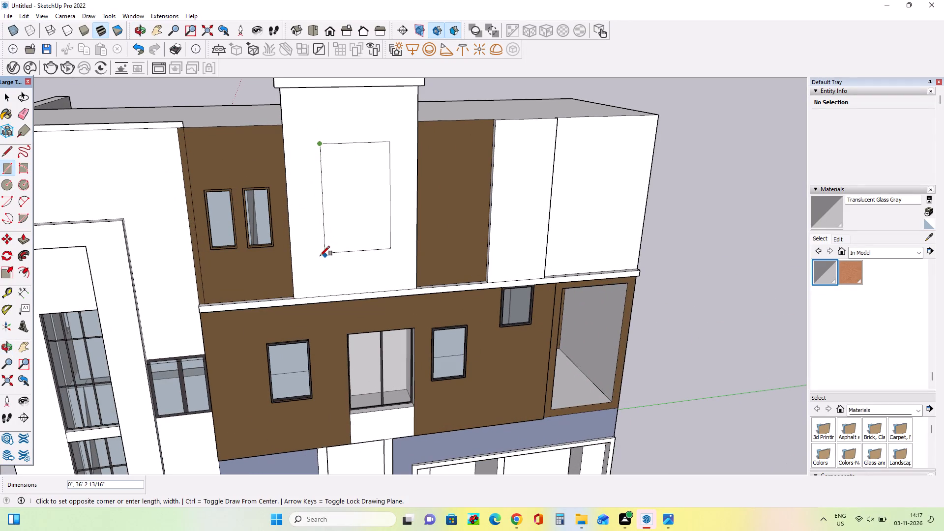
key(Escape)
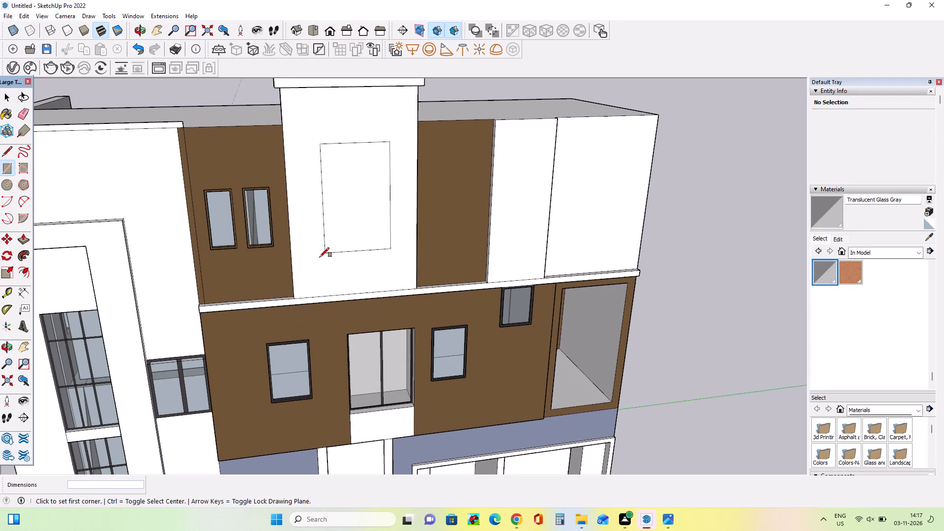
middle_drag(320, 257, 313, 250)
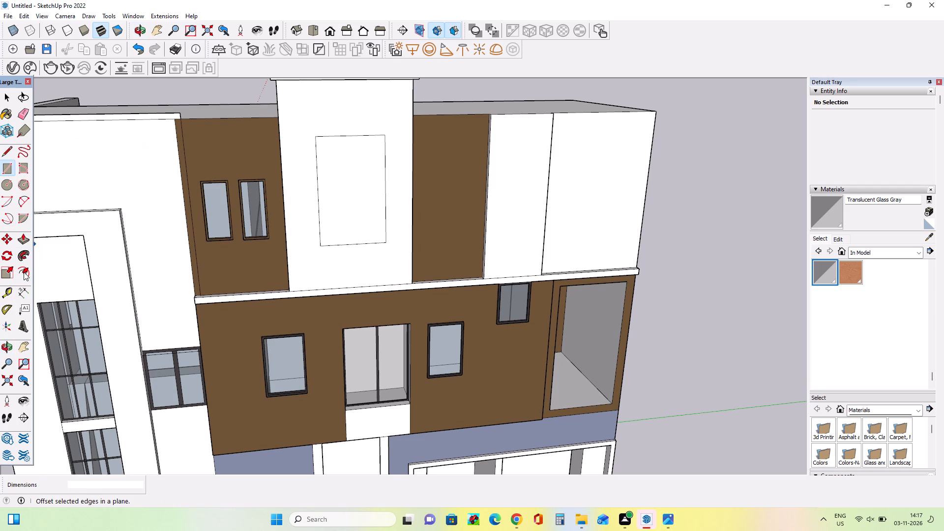
Offset the new rectangle's outline on the white projecting panel outward by about 1' 1 1/16".
click(24, 272)
middle_drag(354, 238, 355, 254)
drag(343, 217, 357, 226)
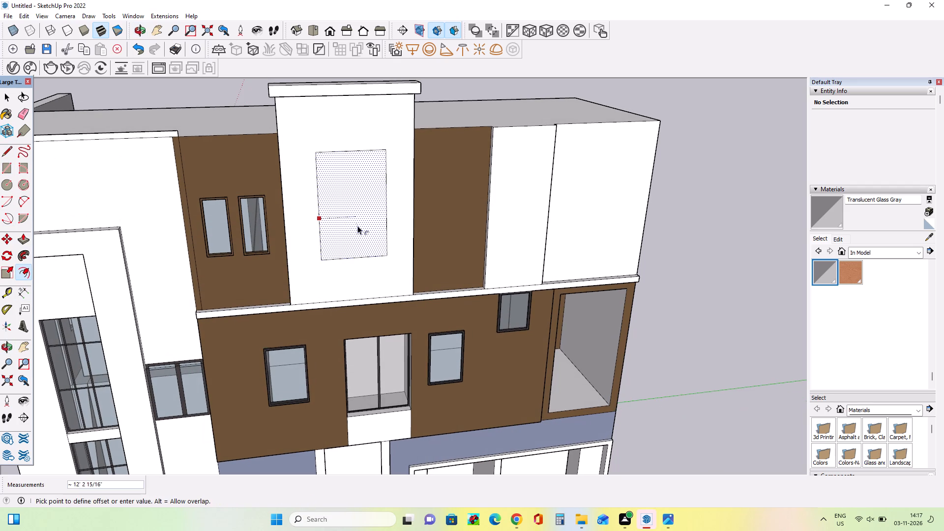
drag(357, 226, 317, 236)
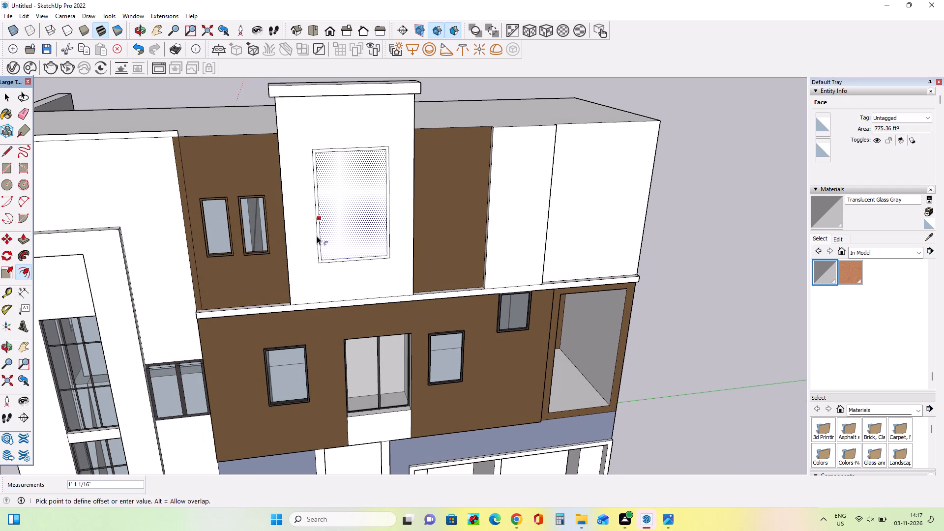
drag(317, 236, 316, 236)
middle_drag(349, 246, 356, 248)
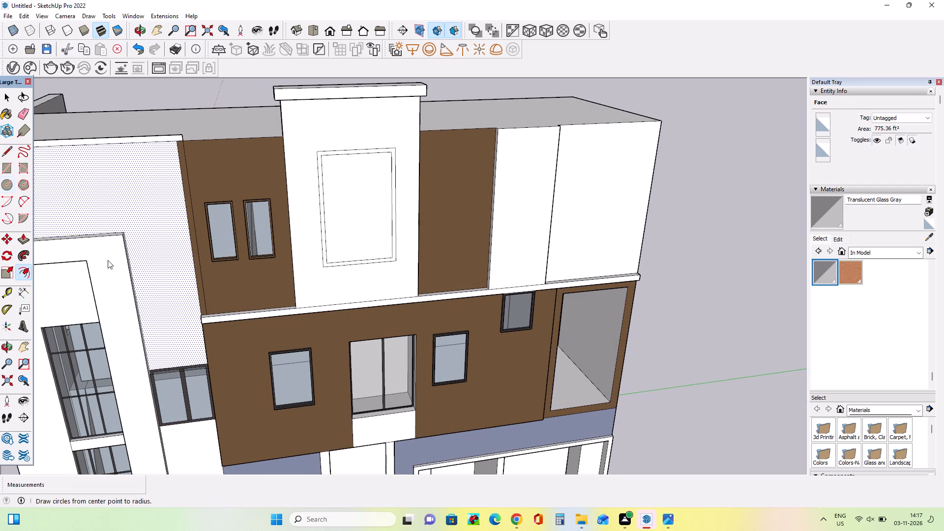
Push/Pull the border around the rectangle on the top-floor projecting panel outward by about 2' 3 3/4".
click(23, 241)
scroll(224, 244, up, 3)
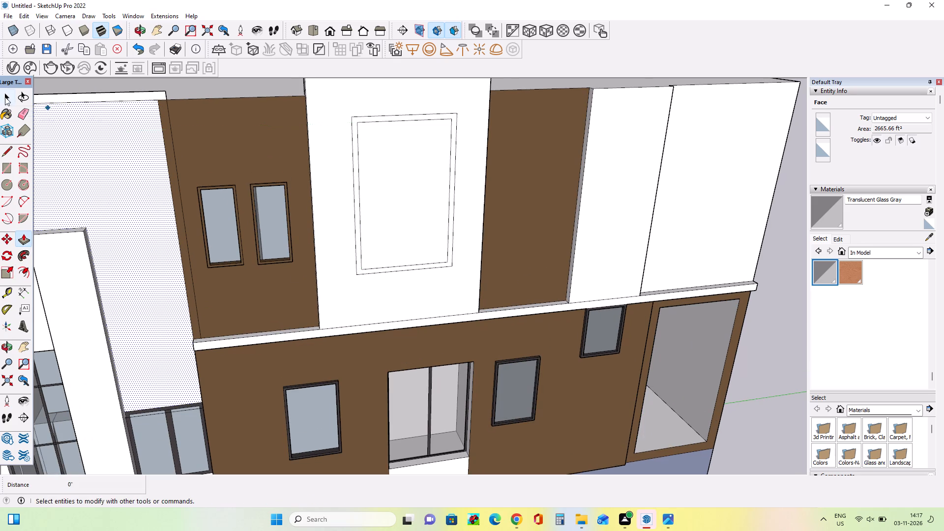
click(5, 97)
scroll(321, 237, up, 4)
click(375, 269)
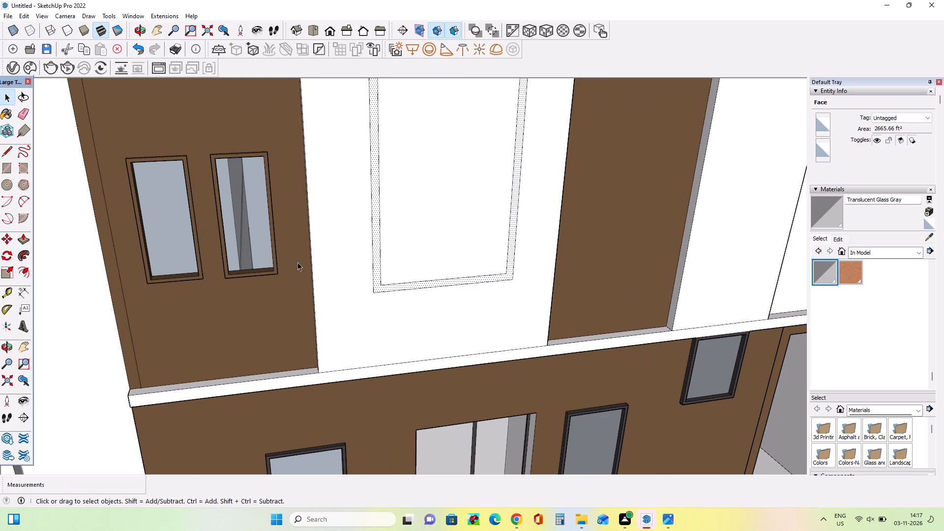
click(17, 239)
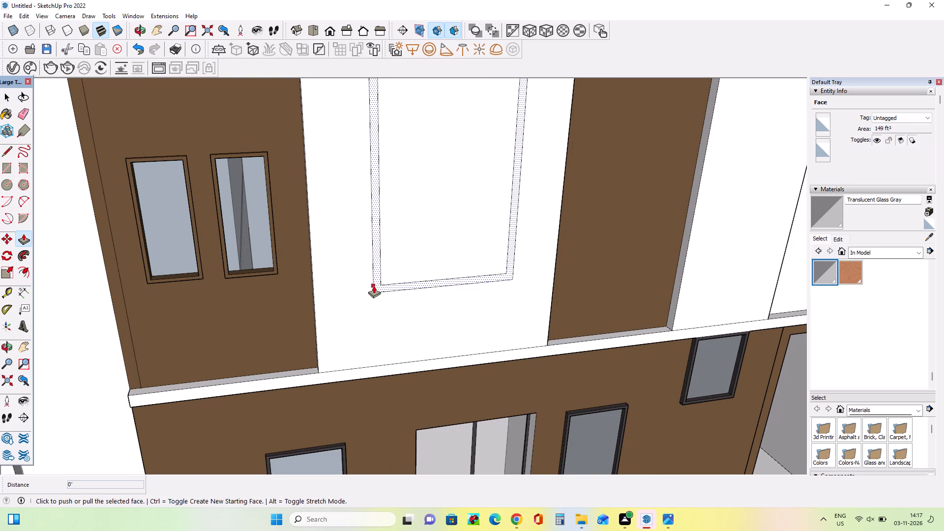
drag(377, 286, 391, 302)
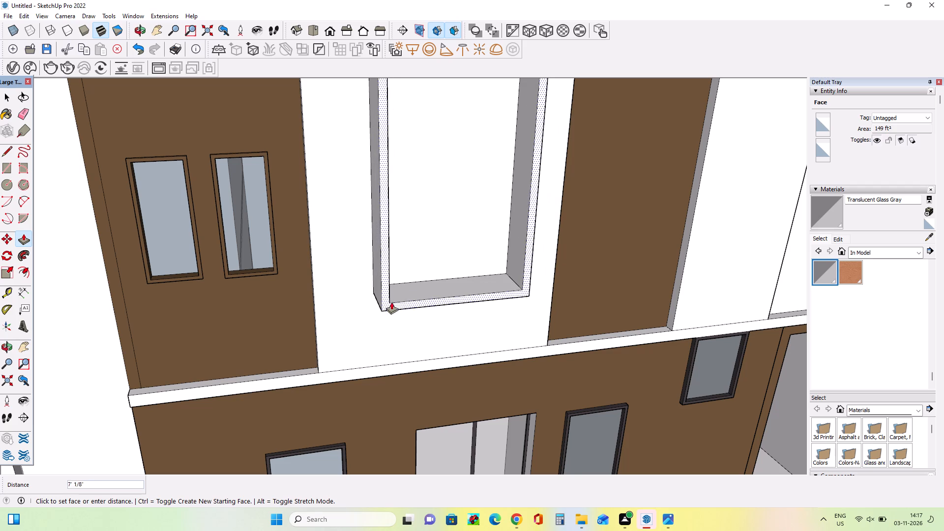
drag(391, 302, 385, 291)
scroll(305, 291, down, 5)
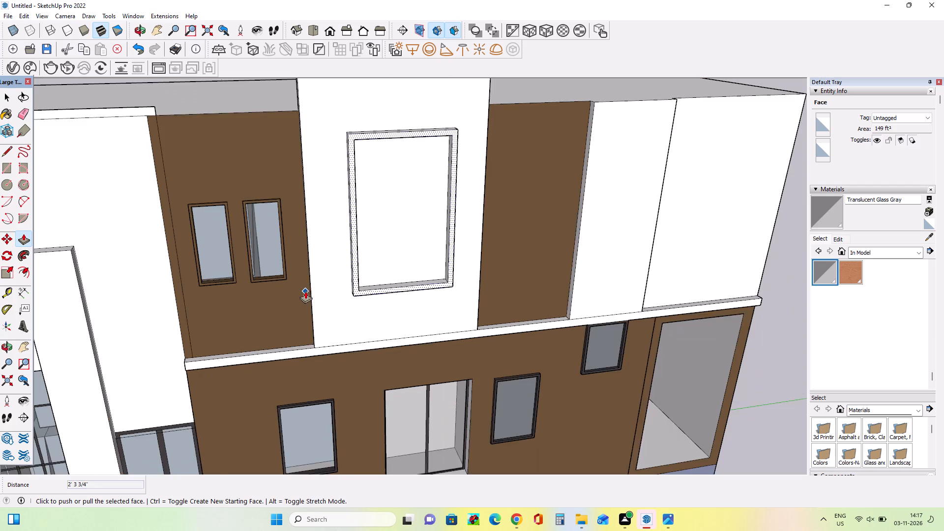
Examine the reference image's framed window on the central projecting panel against the model's top floor.
scroll(305, 291, down, 17)
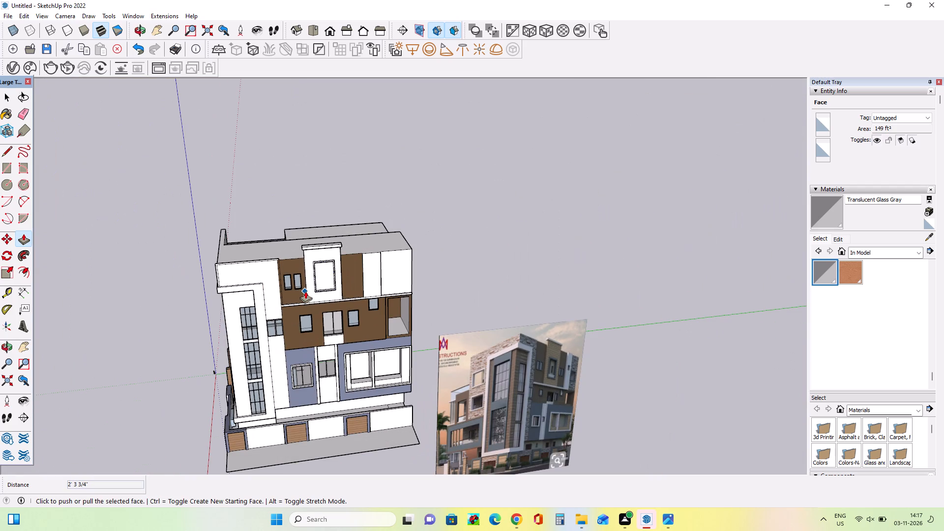
scroll(467, 345, up, 4)
scroll(583, 390, up, 7)
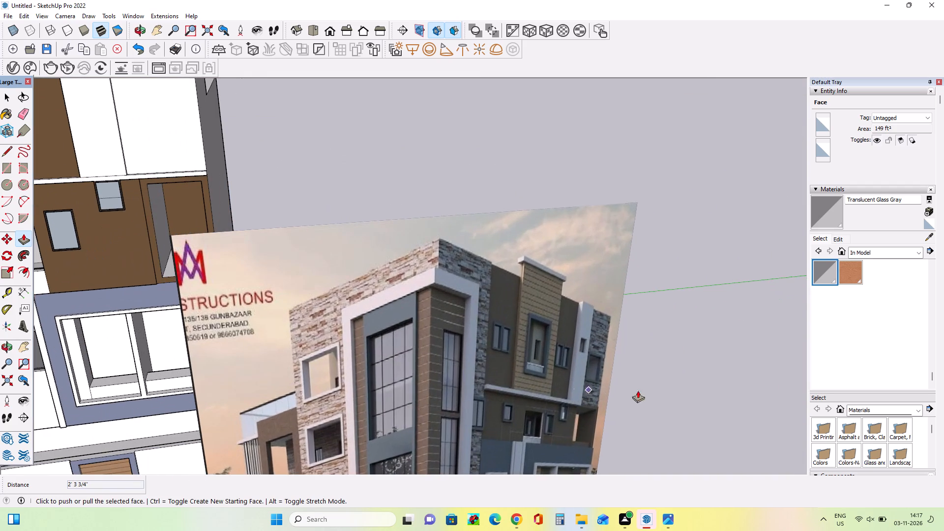
scroll(497, 360, up, 4)
scroll(604, 320, up, 8)
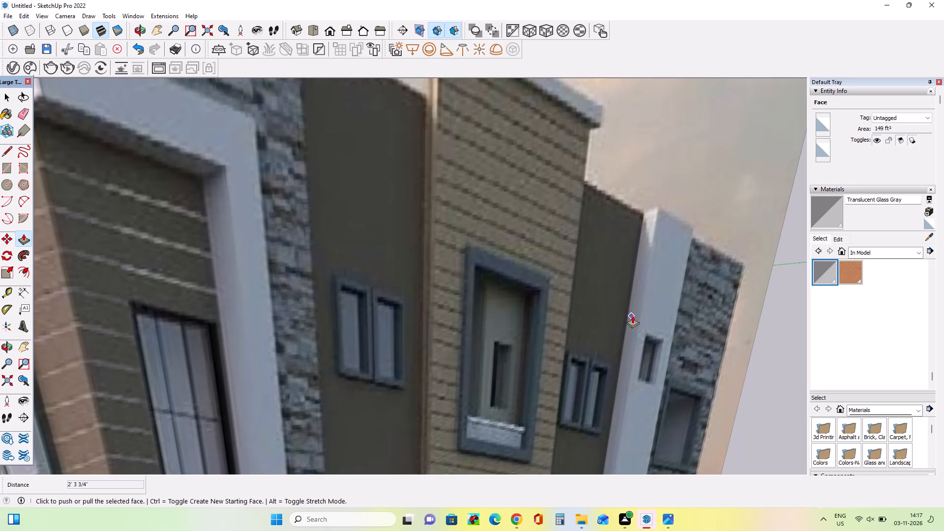
scroll(633, 315, down, 19)
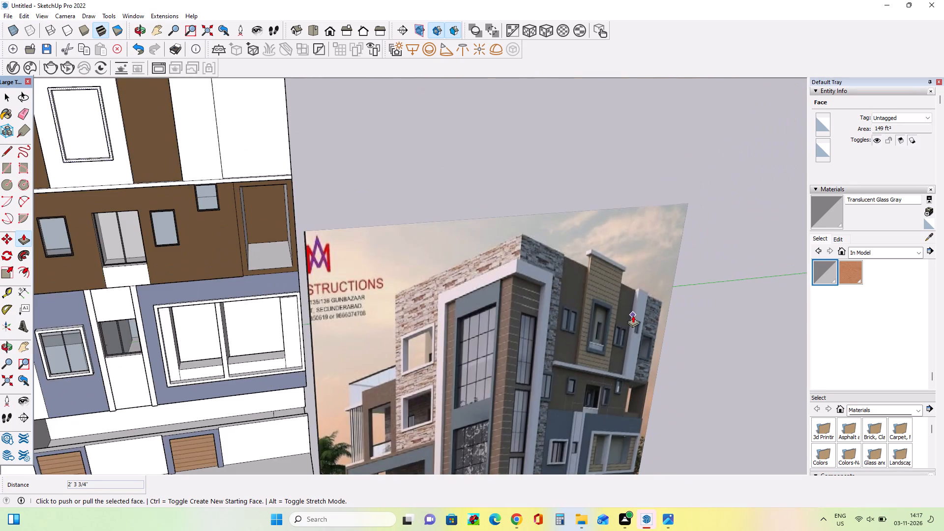
scroll(633, 315, down, 2)
scroll(276, 190, up, 13)
middle_drag(319, 226, 319, 226)
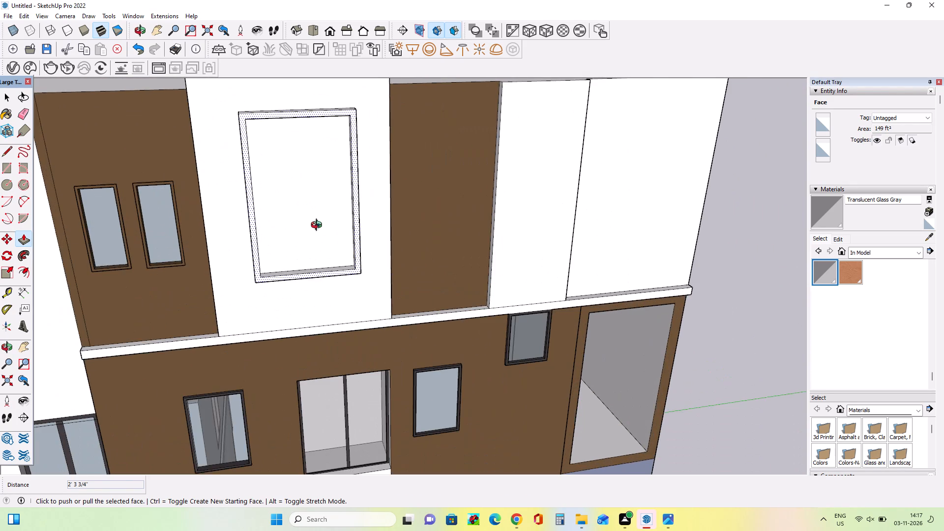
middle_drag(319, 226, 324, 245)
click(22, 243)
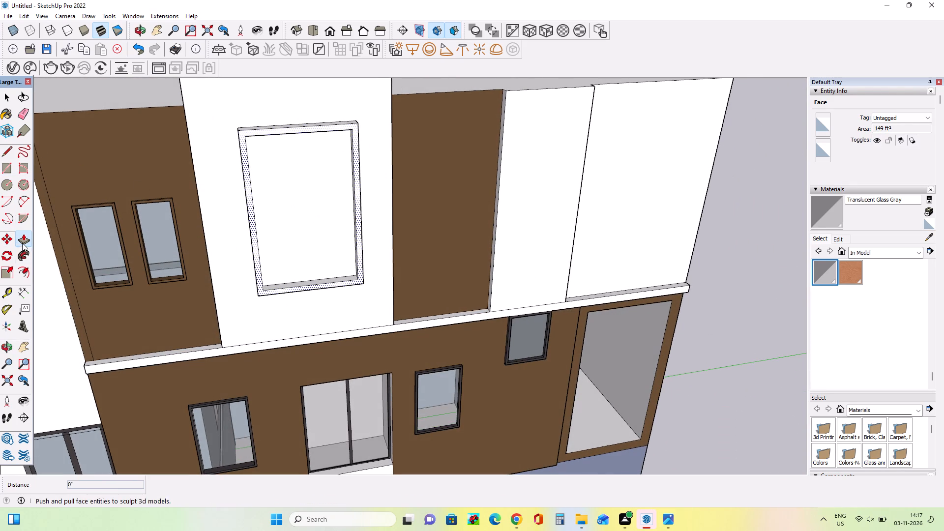
middle_drag(290, 250, 296, 264)
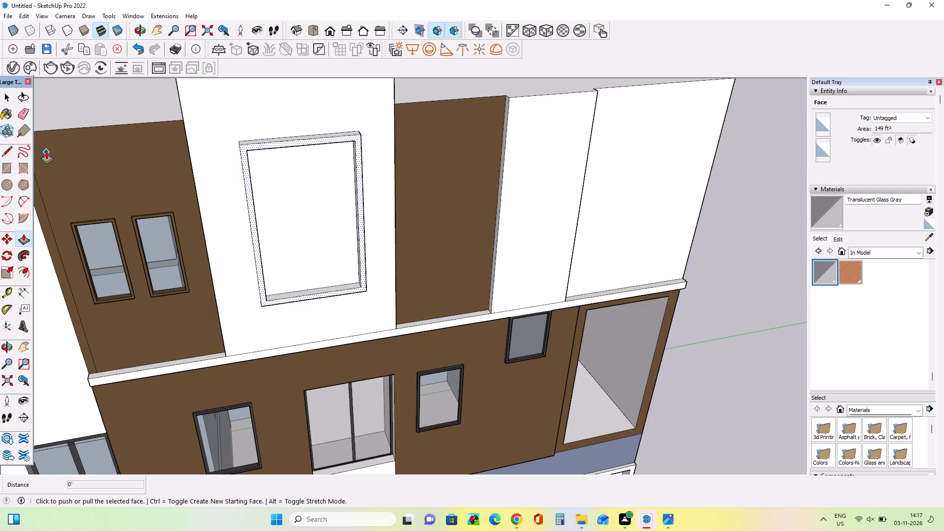
middle_drag(0, 129, 3, 139)
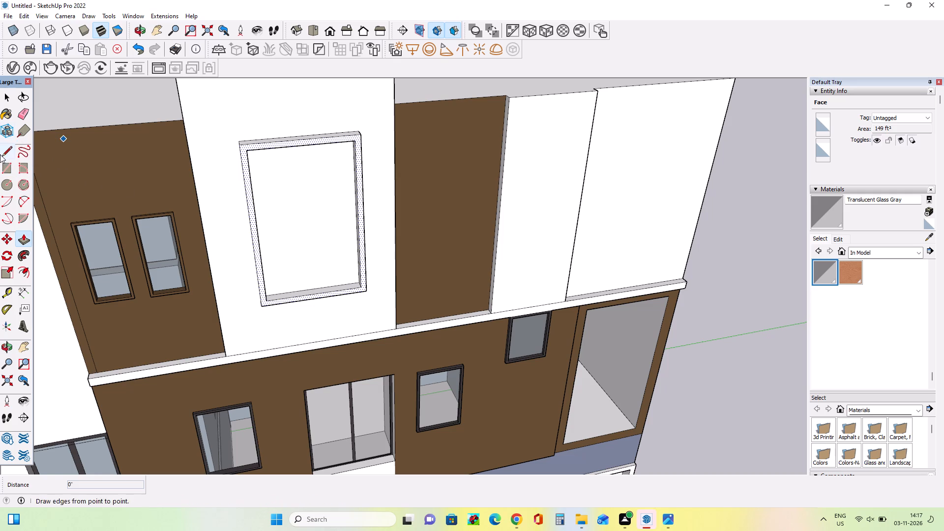
middle_drag(162, 160, 165, 168)
scroll(227, 175, down, 3)
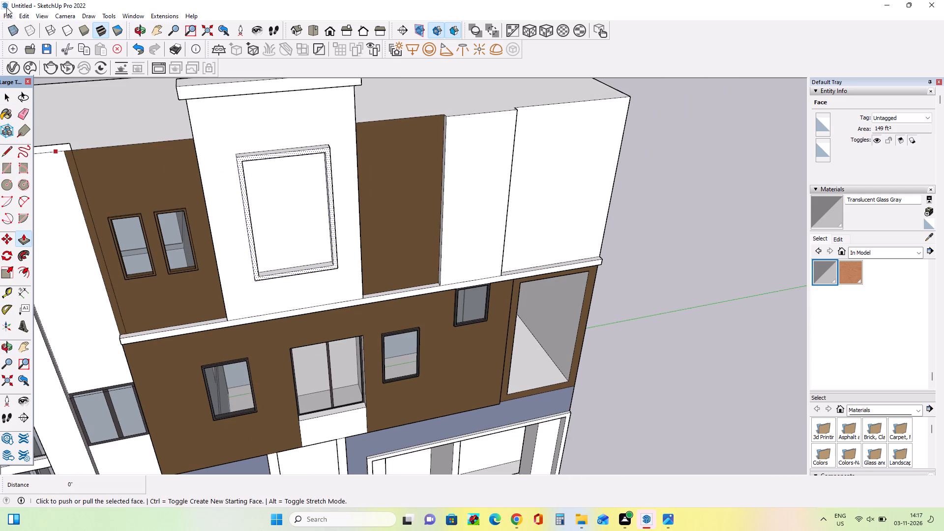
Draw a vertical line about 35' 5" long inside the frame, splitting off roughly the left third of its inner face.
click(10, 146)
scroll(549, 155, down, 8)
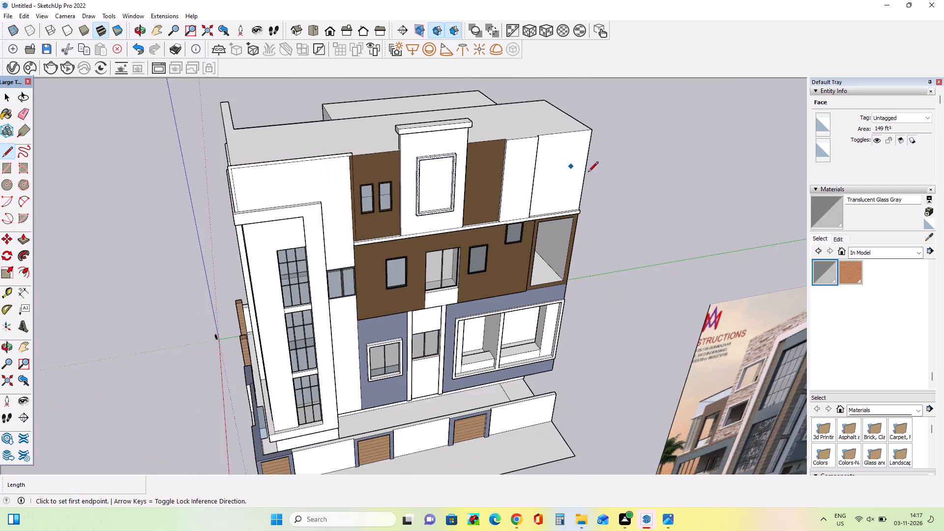
scroll(598, 175, down, 4)
middle_drag(479, 184, 428, 185)
scroll(424, 170, up, 3)
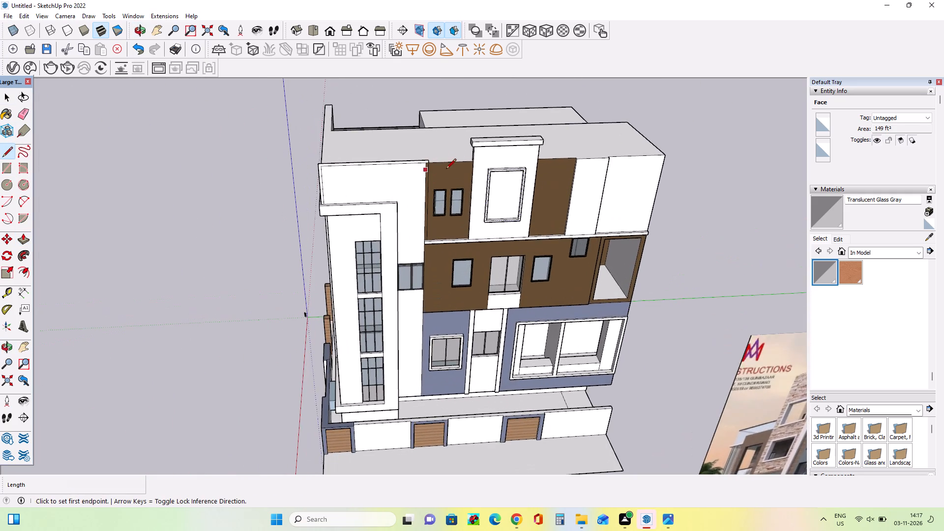
scroll(462, 171, down, 3)
middle_drag(468, 149, 464, 96)
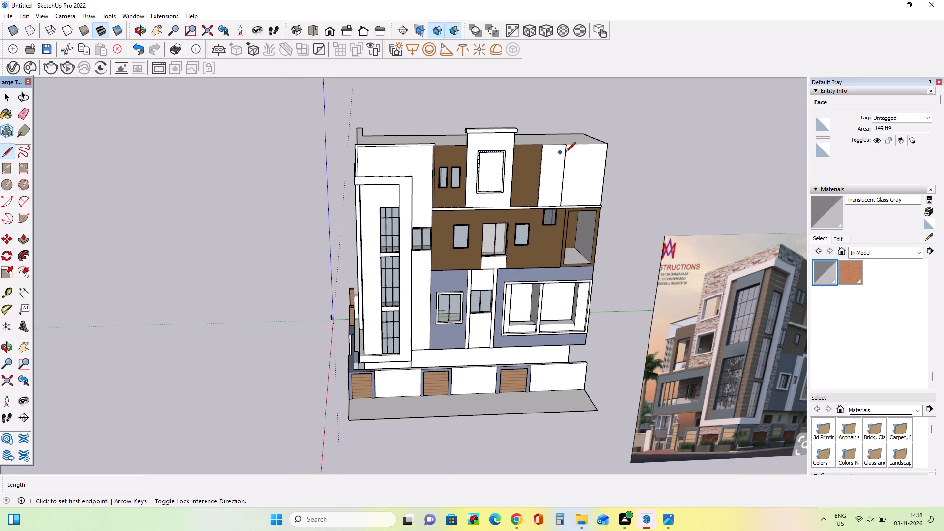
middle_drag(528, 131, 528, 137)
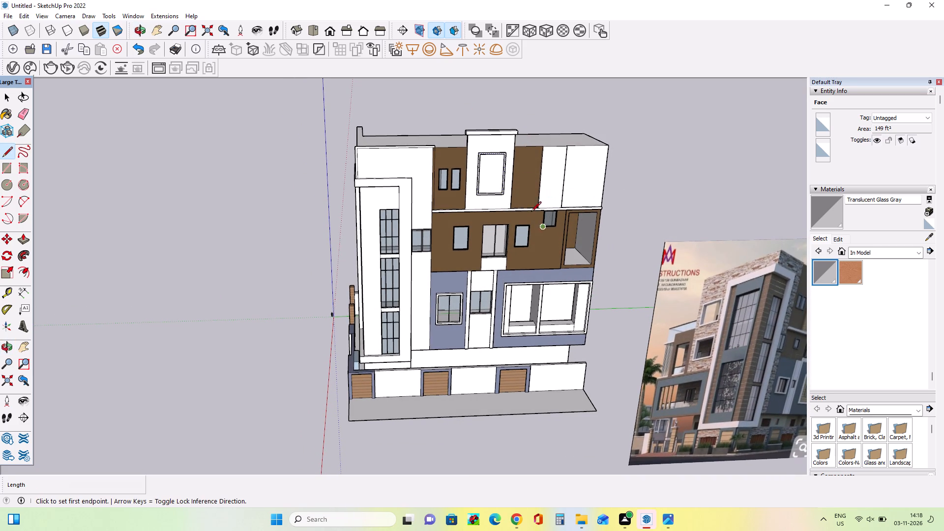
middle_drag(531, 206, 533, 195)
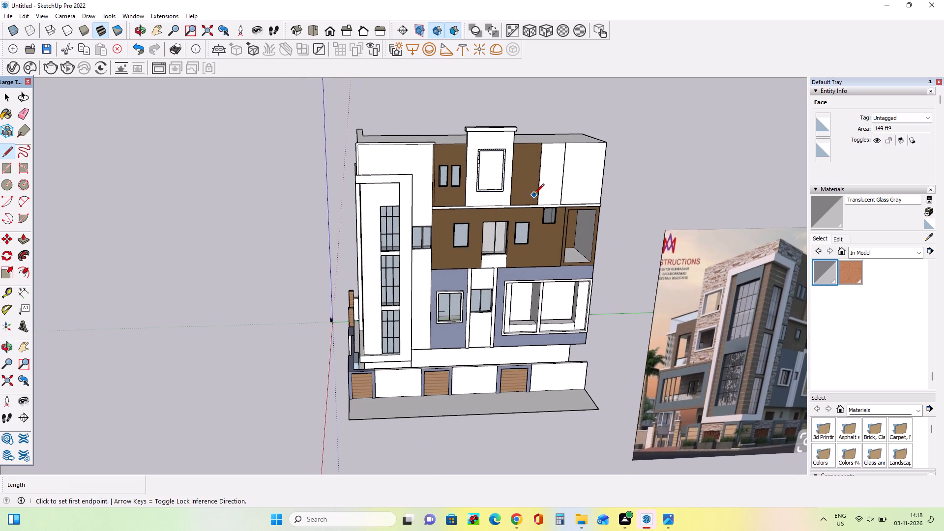
middle_drag(534, 197, 536, 204)
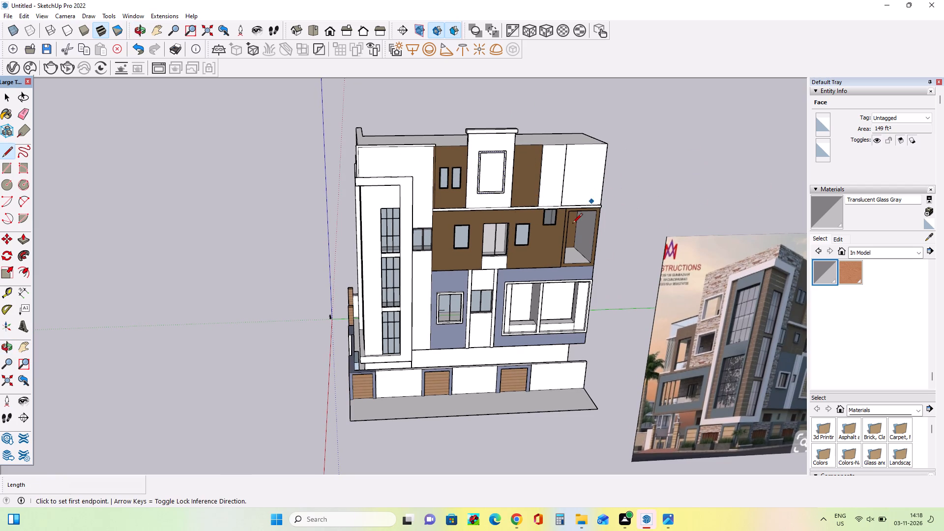
middle_drag(560, 161, 563, 151)
scroll(501, 165, up, 8)
middle_drag(501, 196, 490, 220)
scroll(448, 214, up, 4)
middle_drag(448, 214, 446, 220)
scroll(448, 226, up, 3)
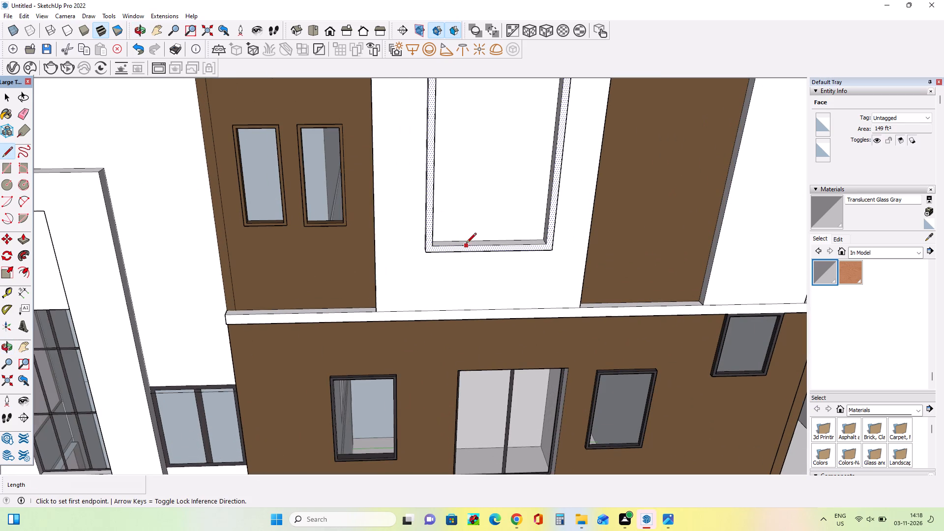
click(469, 239)
scroll(469, 237, down, 7)
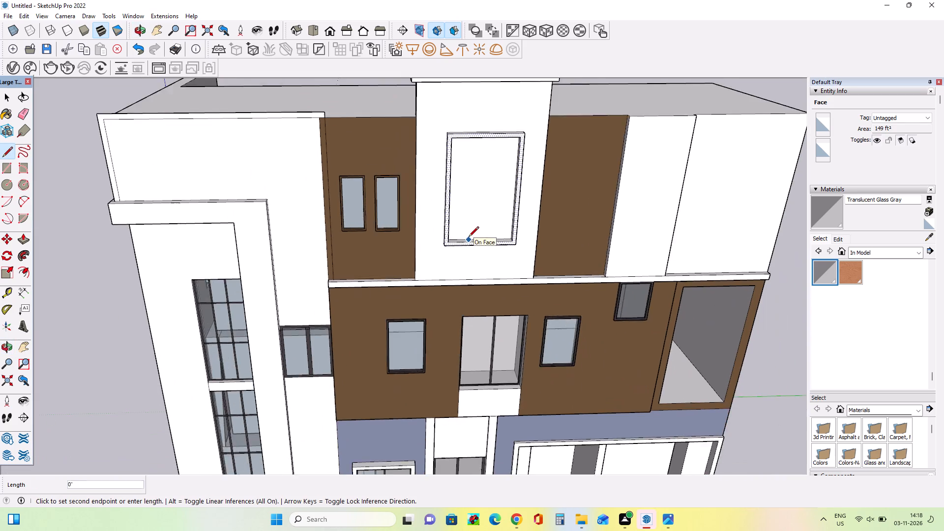
middle_drag(465, 235, 463, 175)
scroll(441, 127, up, 8)
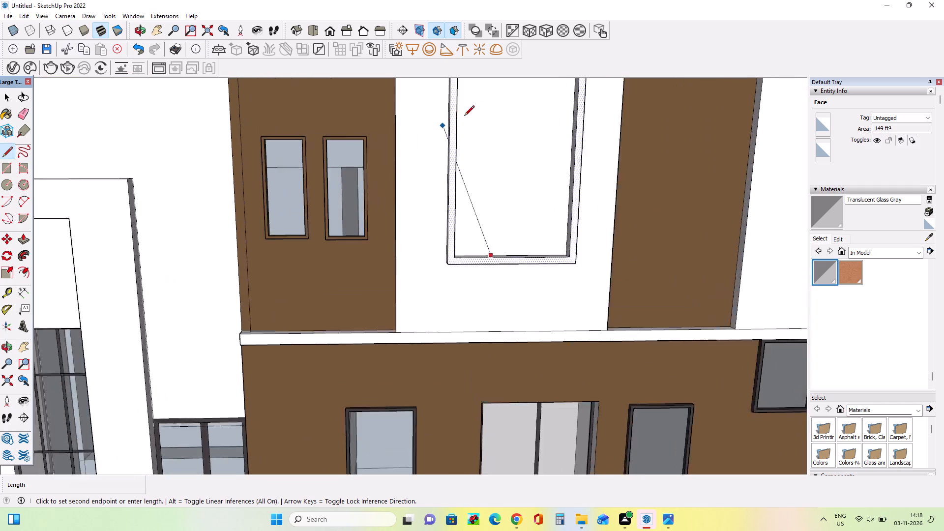
scroll(485, 122, down, 8)
scroll(501, 88, up, 7)
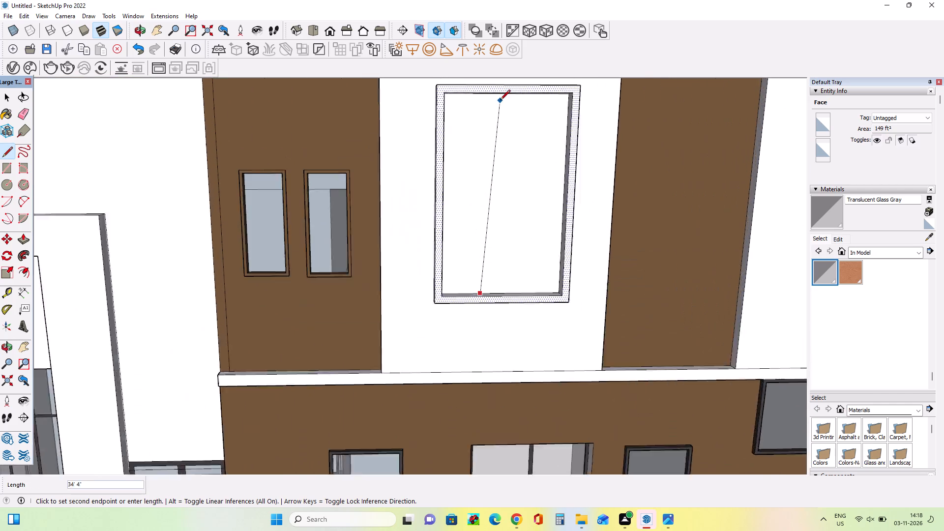
scroll(500, 101, up, 4)
middle_drag(494, 103, 484, 65)
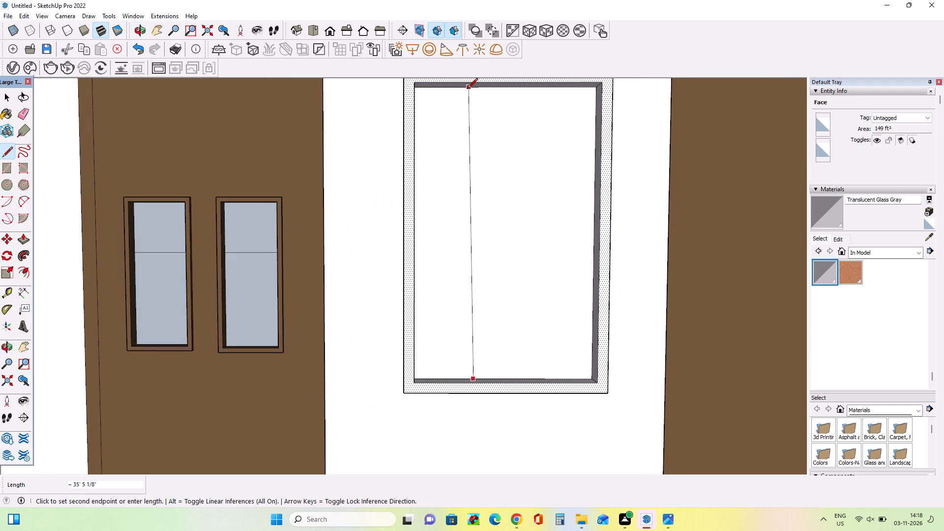
click(477, 87)
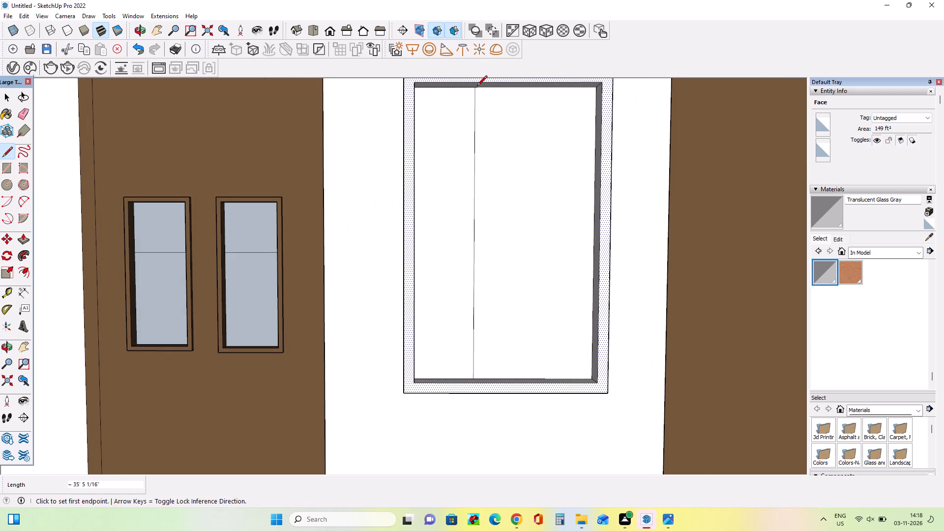
Push/Pull the narrow strip left of the dividing line inside the frame inward by about 7' 7 5/8".
middle_drag(502, 155, 501, 183)
scroll(443, 186, down, 2)
middle_drag(443, 205, 445, 210)
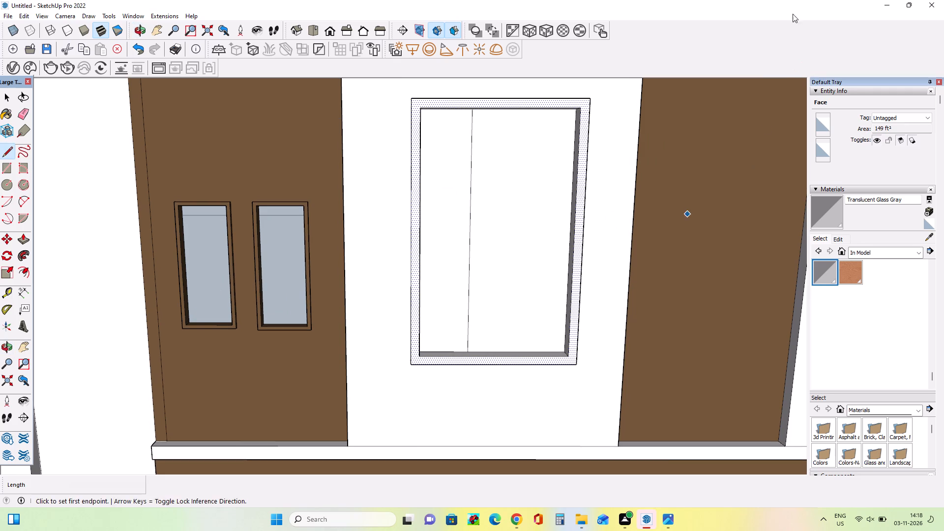
click(20, 239)
middle_drag(312, 339, 314, 348)
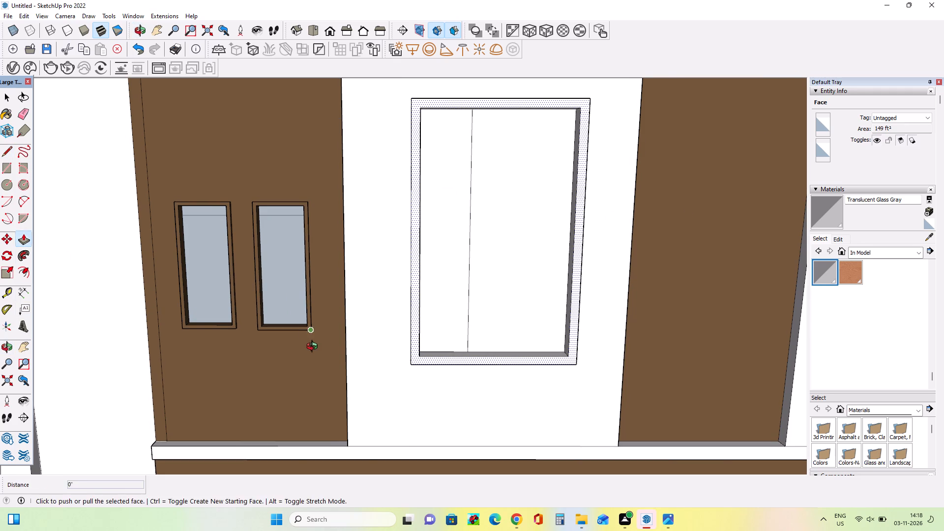
middle_drag(314, 348, 315, 377)
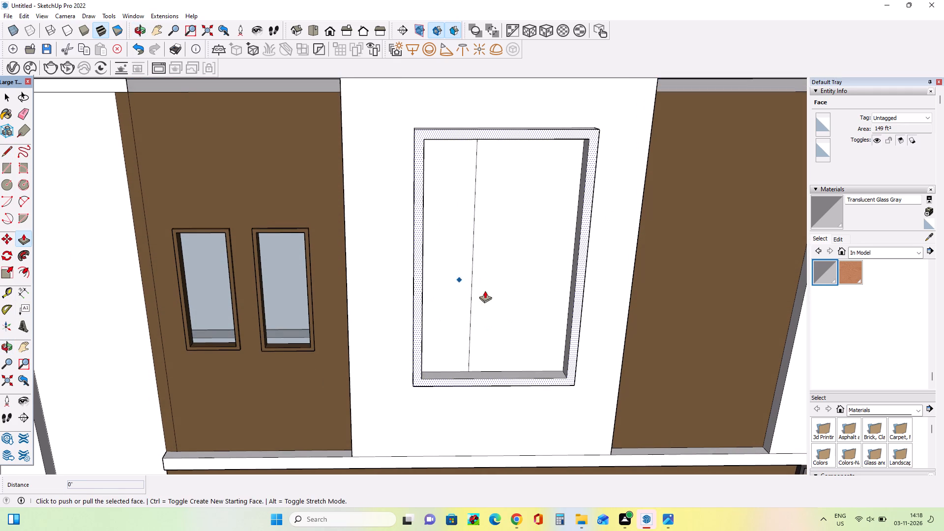
click(6, 95)
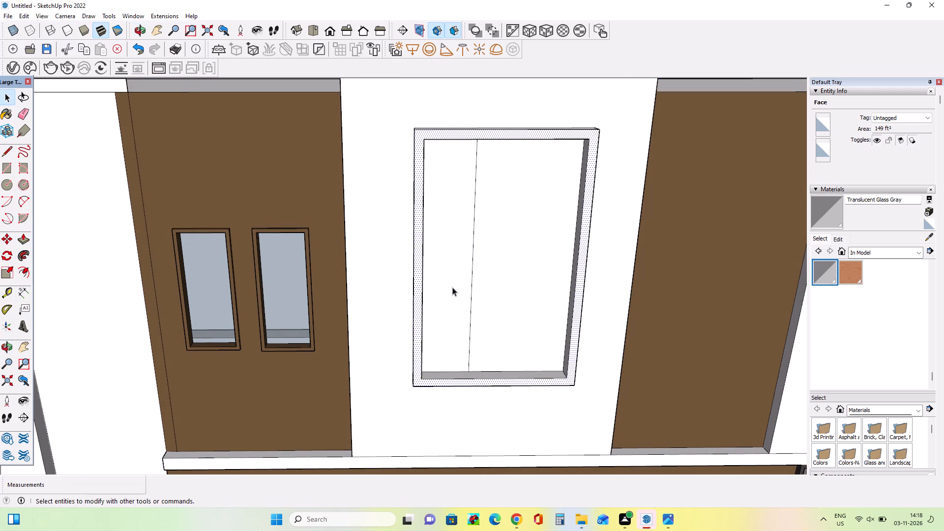
click(452, 287)
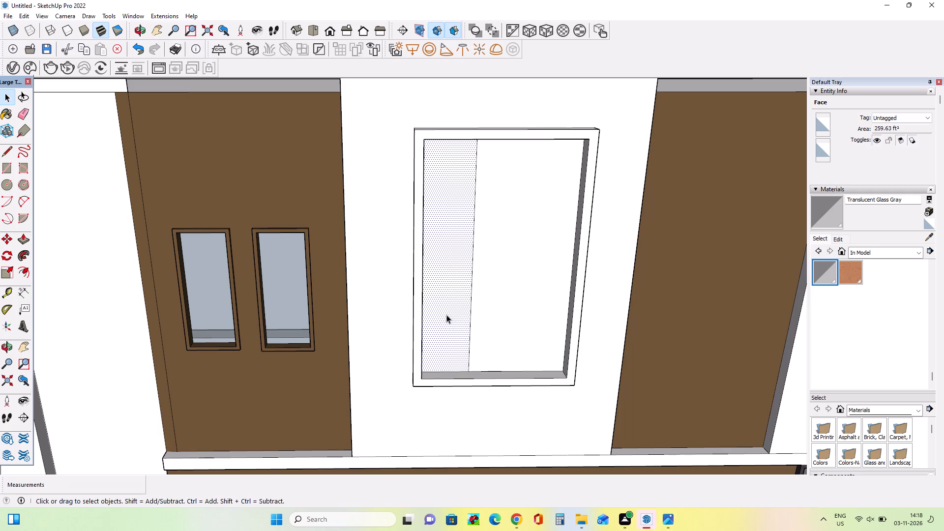
middle_drag(445, 319, 445, 328)
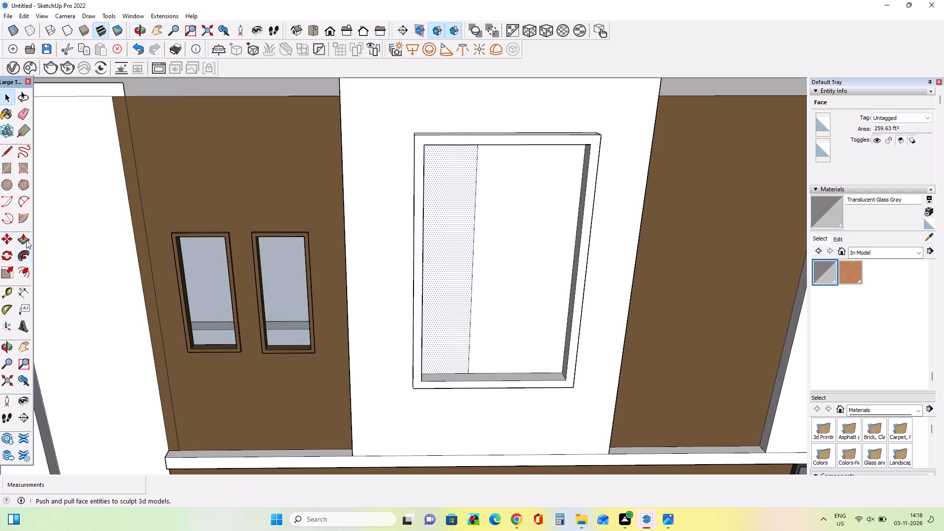
click(26, 240)
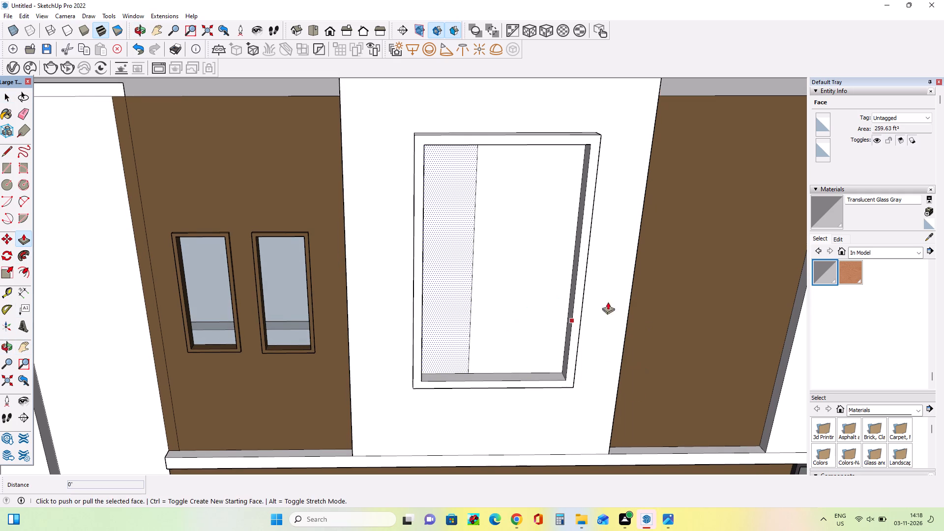
drag(458, 324, 455, 304)
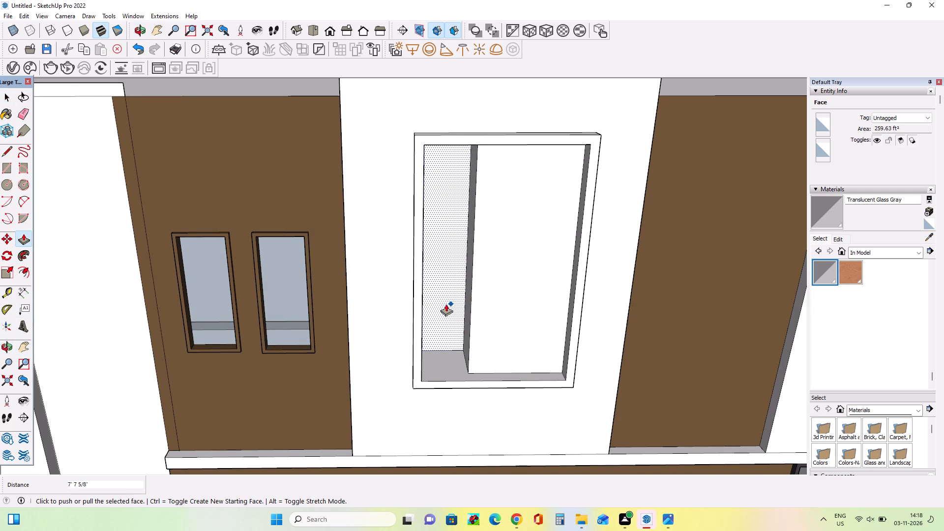
scroll(432, 306, down, 20)
scroll(432, 306, down, 5)
click(432, 306)
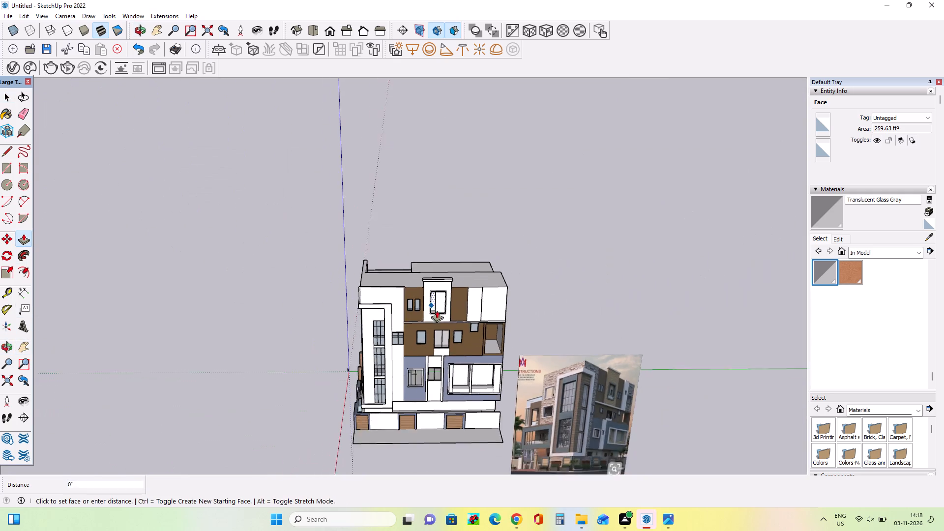
Check the reference image and Push/Pull the narrow left strip inside the top-floor frame inward by about 3' 11 7/16".
scroll(599, 424, up, 13)
middle_drag(573, 409, 578, 416)
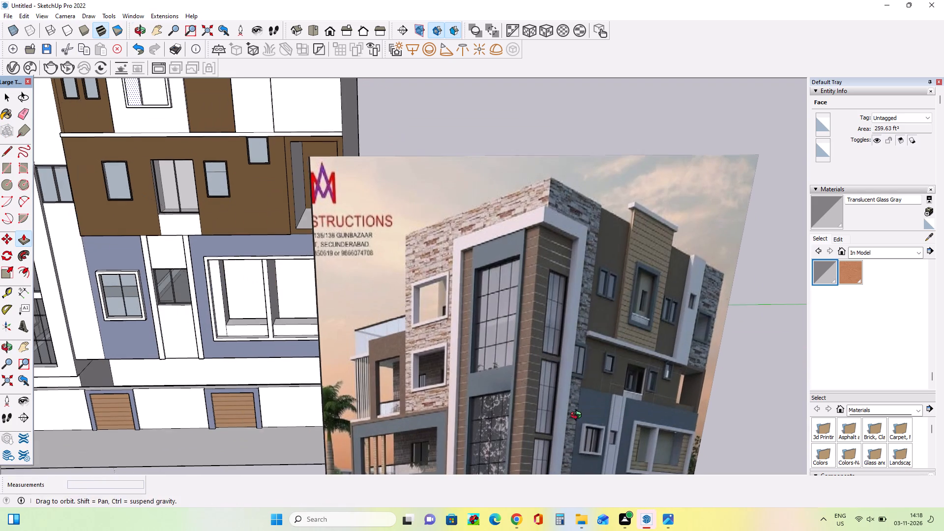
middle_drag(578, 416, 578, 417)
scroll(627, 395, down, 4)
drag(348, 244, 247, 172)
scroll(241, 166, up, 4)
middle_drag(251, 177, 259, 198)
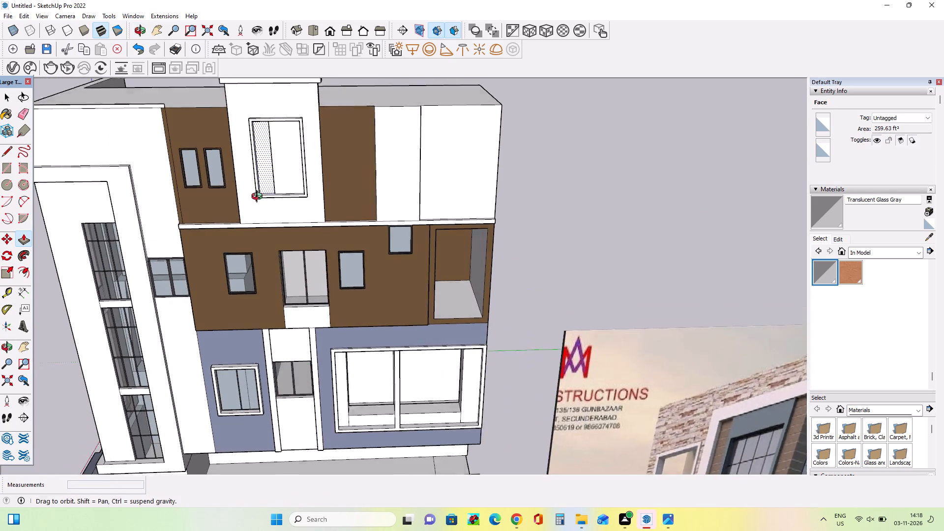
middle_drag(259, 198, 268, 222)
click(266, 198)
scroll(268, 206, up, 7)
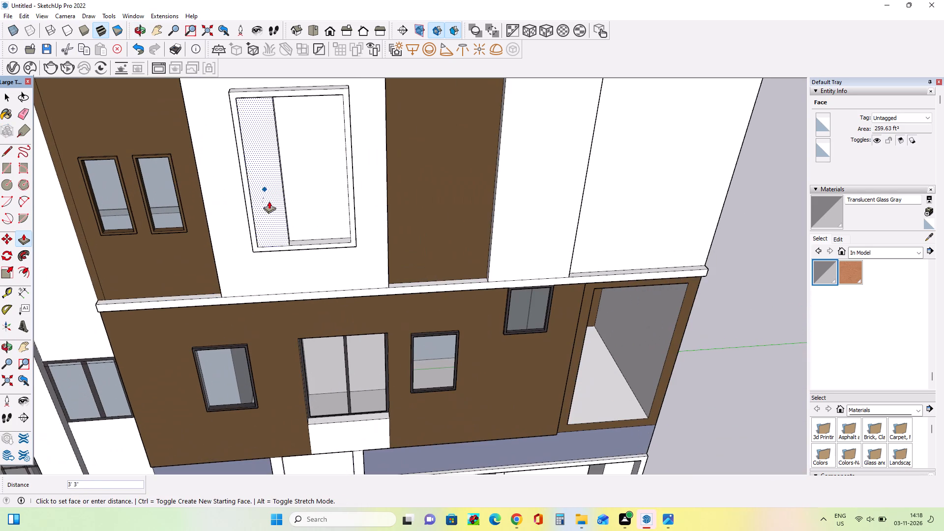
drag(269, 183, 266, 169)
middle_drag(286, 216, 294, 220)
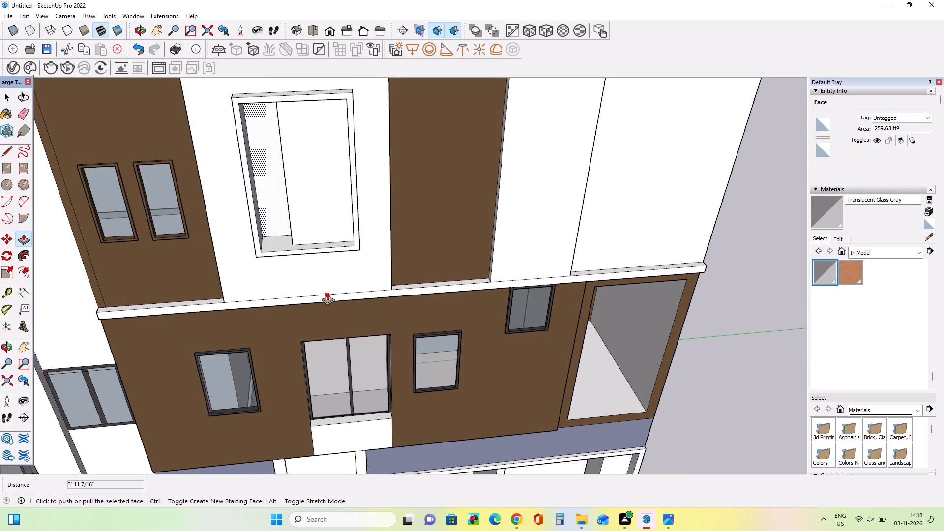
middle_drag(327, 293, 328, 281)
Draw a thin rectangle about 22' long and 8 1/4" wide along the sill of the framed top-floor recess.
scroll(264, 283, up, 2)
middle_drag(301, 279, 312, 292)
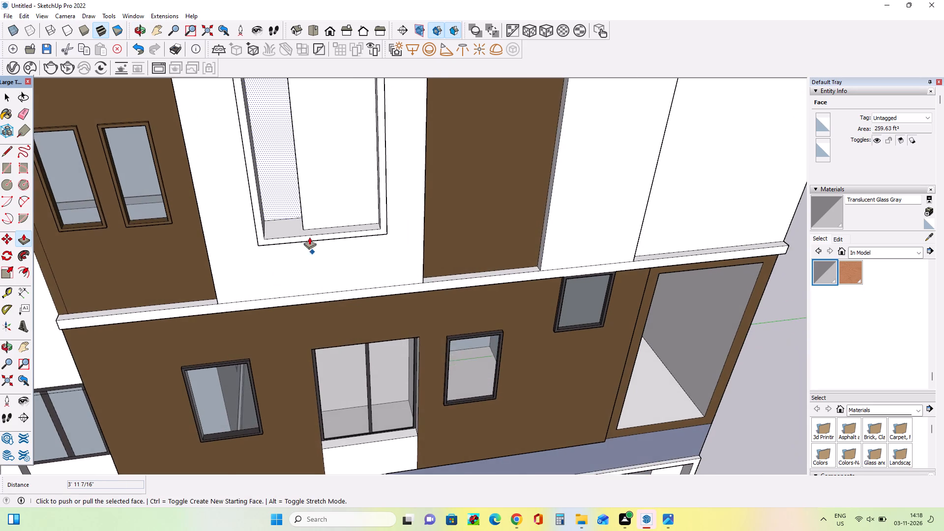
scroll(309, 237, up, 2)
middle_drag(337, 244, 345, 265)
drag(7, 160, 7, 154)
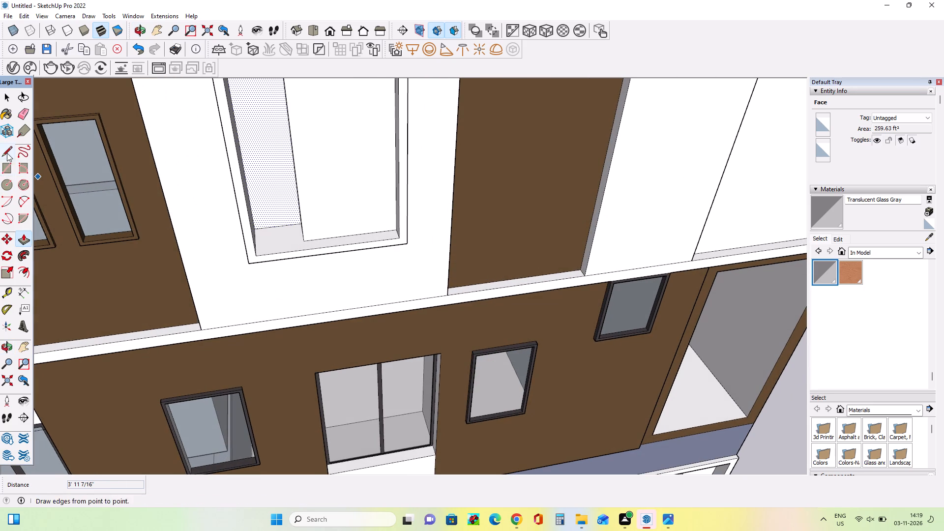
click(7, 170)
middle_drag(347, 239, 357, 265)
scroll(278, 266, up, 7)
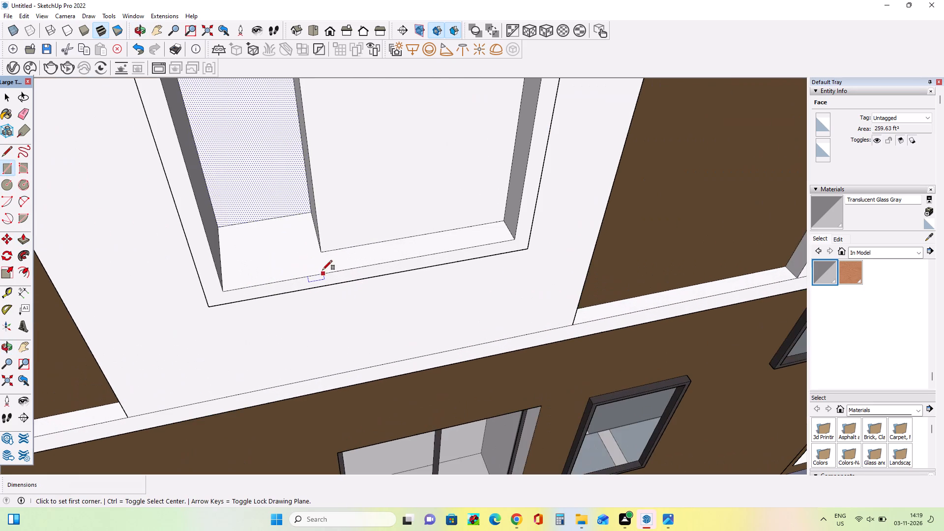
middle_drag(308, 273, 274, 305)
scroll(205, 287, up, 3)
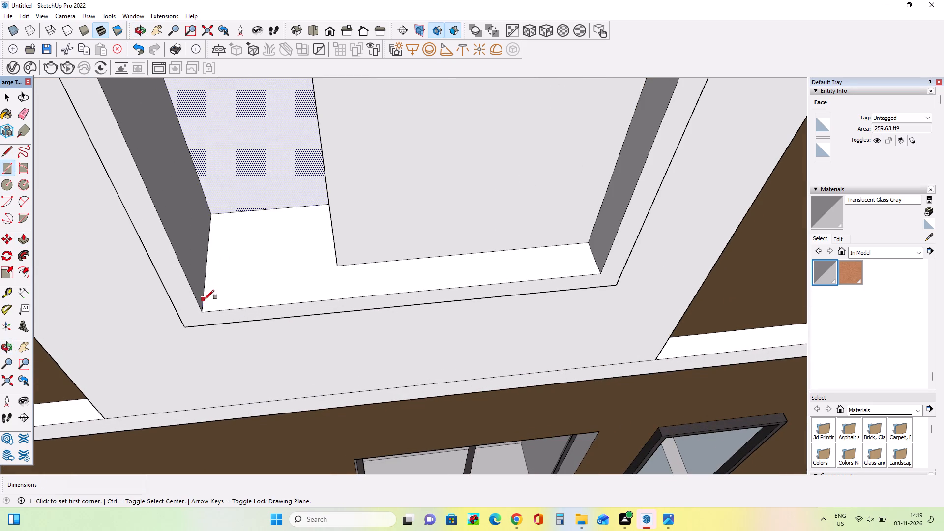
click(205, 300)
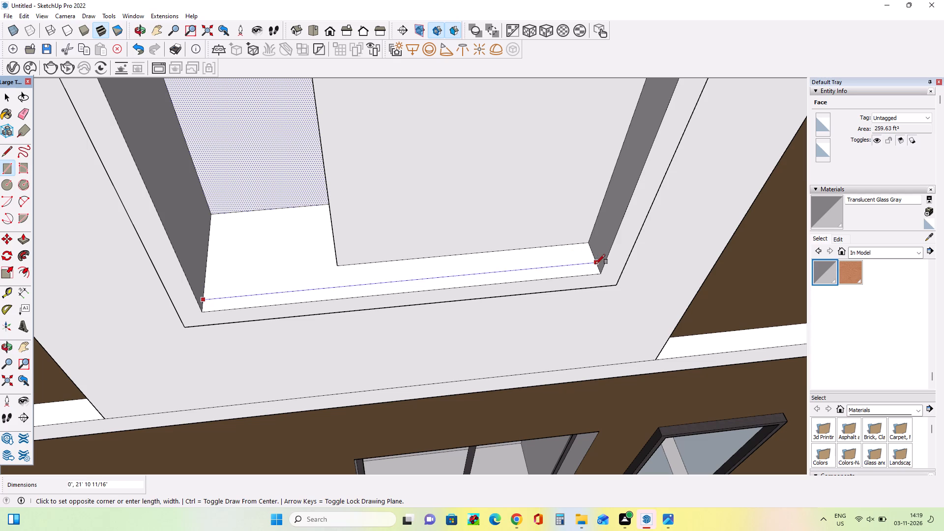
click(588, 254)
Extend the thin sill rectangle to the recess's right side wall with a small rectangle and erase the dividing edge between them.
middle_drag(570, 288, 577, 297)
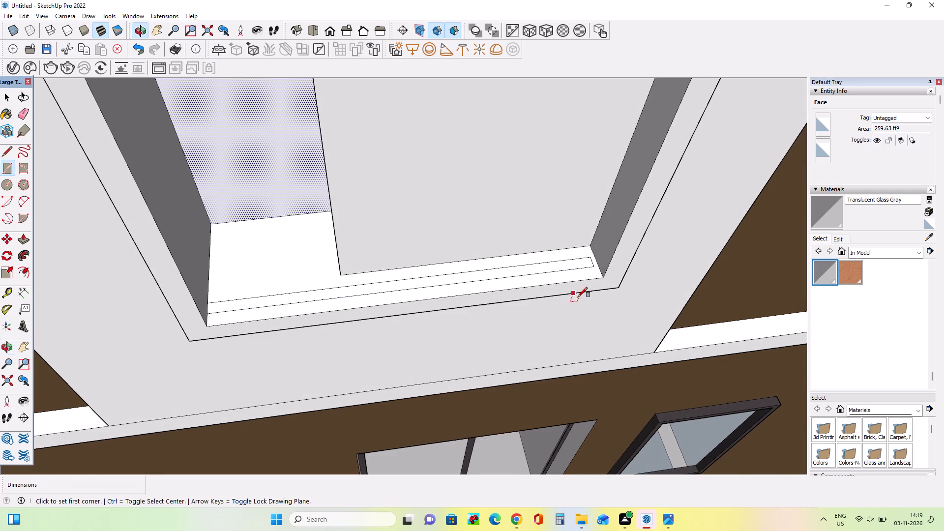
scroll(595, 276, up, 7)
click(592, 259)
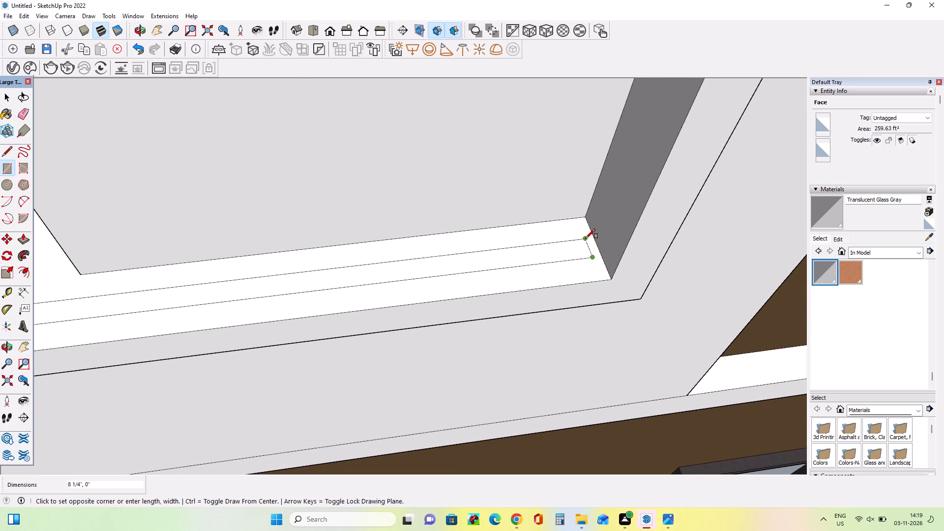
click(586, 238)
click(595, 233)
middle_drag(604, 273, 607, 281)
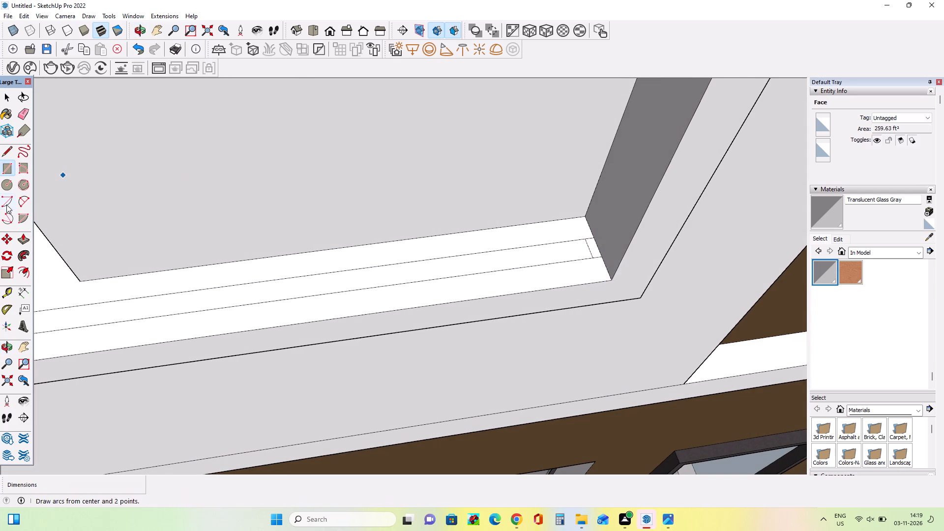
click(22, 111)
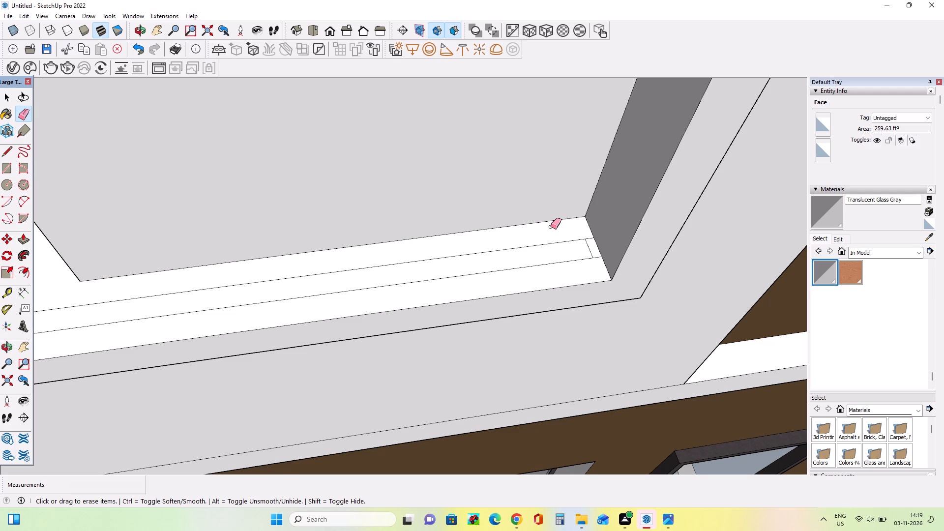
scroll(551, 227, up, 2)
click(595, 256)
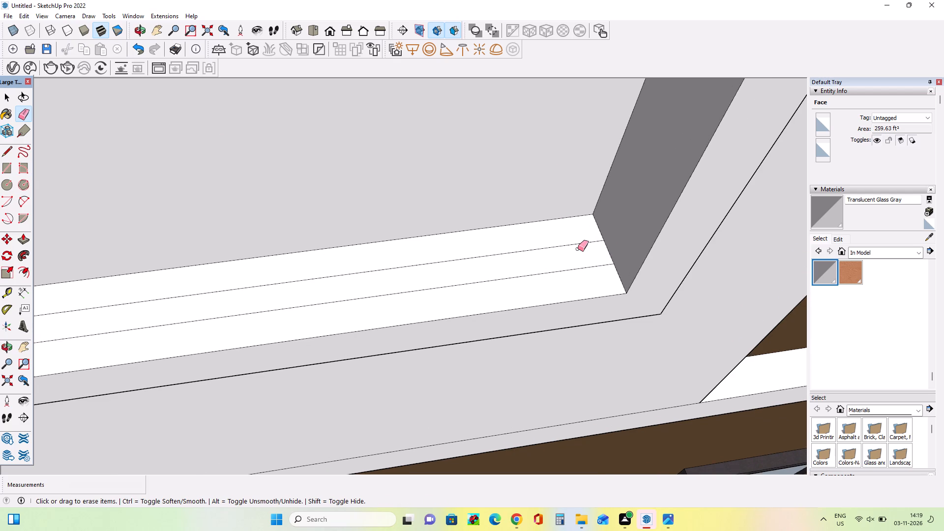
Push/Pull the thin sill strip upward by about 10' 4 1/8" to form a low parapet panel across the framed recess.
scroll(578, 249, down, 15)
middle_drag(577, 253, 578, 258)
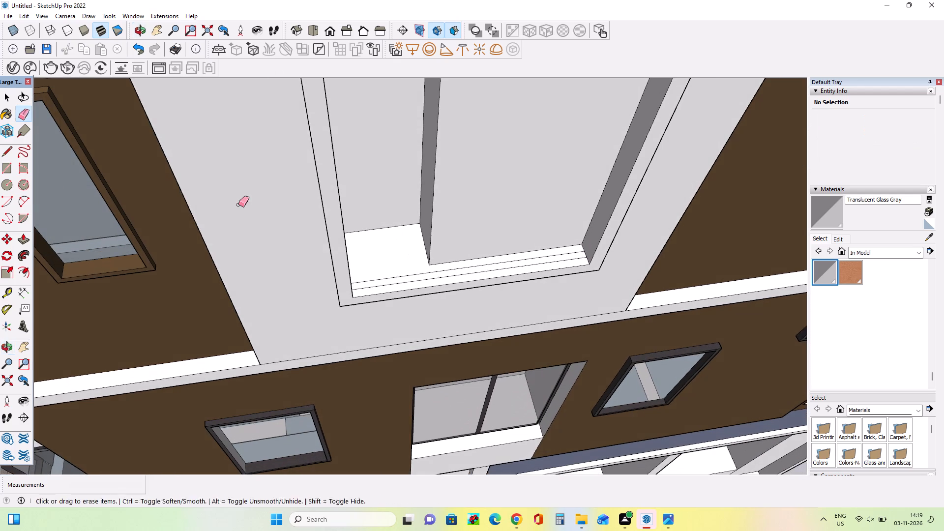
click(25, 240)
scroll(334, 274, up, 2)
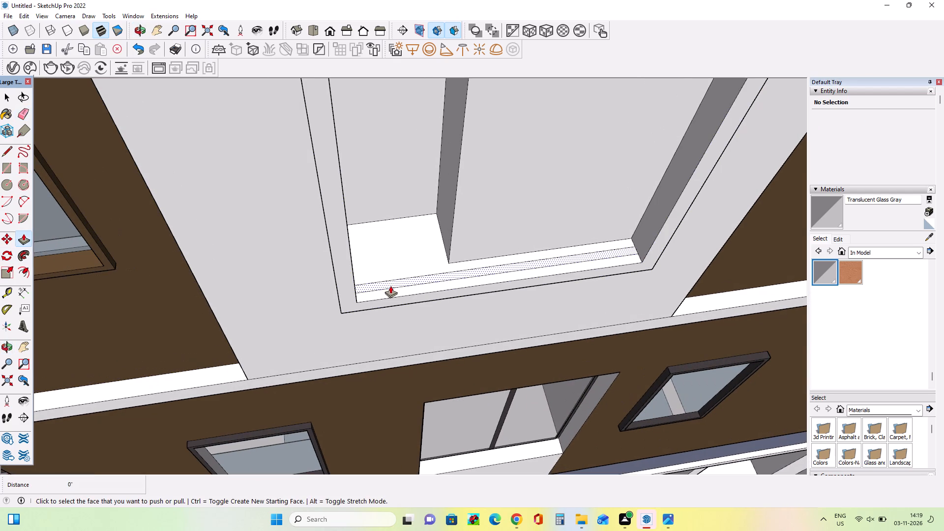
drag(390, 286, 384, 196)
scroll(372, 281, down, 4)
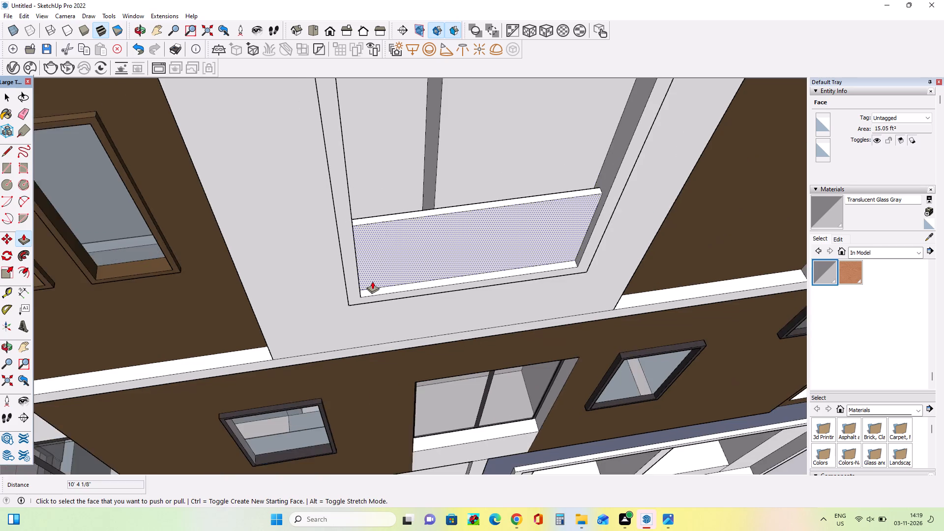
scroll(372, 281, down, 12)
Examine the framed recess on the top-floor projecting panel from several angles and against the reference image.
middle_drag(515, 323, 454, 338)
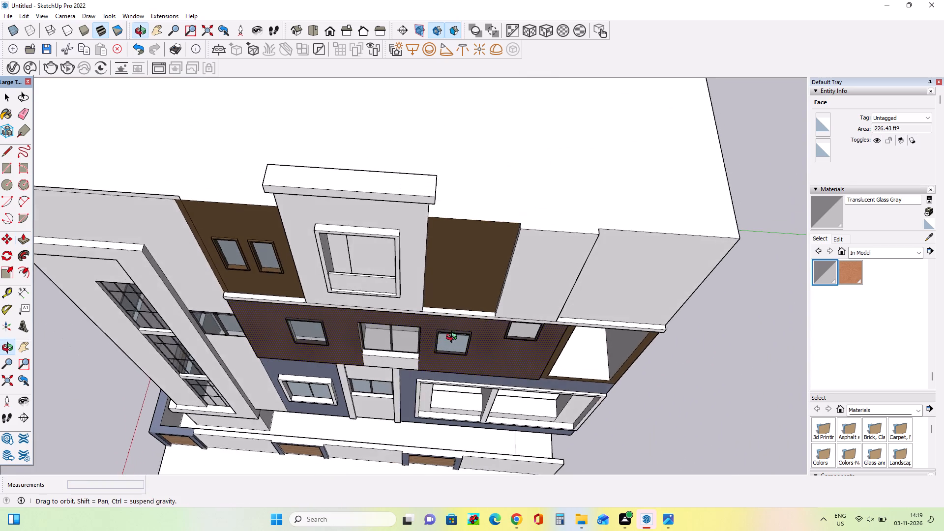
middle_drag(454, 338, 485, 214)
scroll(388, 86, up, 3)
scroll(402, 162, down, 9)
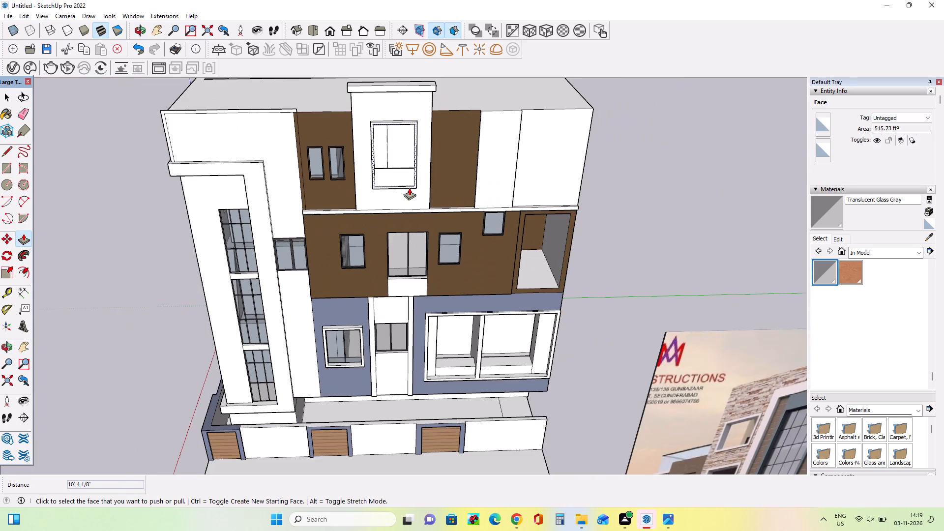
scroll(397, 114, down, 10)
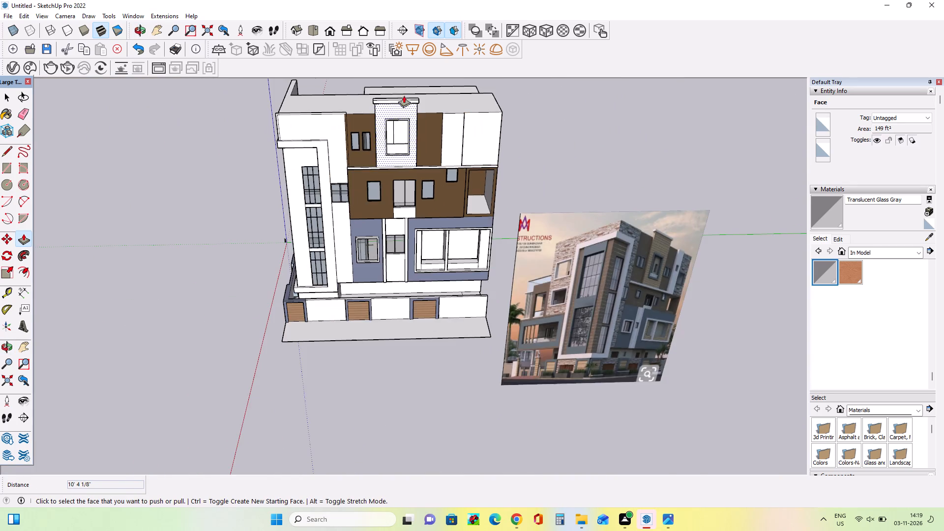
scroll(404, 87, up, 11)
middle_drag(427, 185, 360, 211)
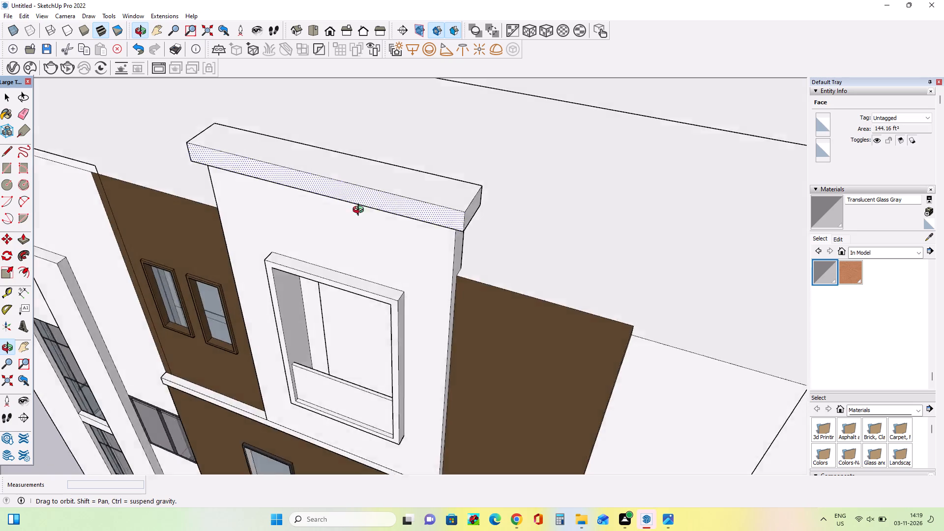
middle_drag(360, 211, 493, 173)
scroll(491, 186, down, 5)
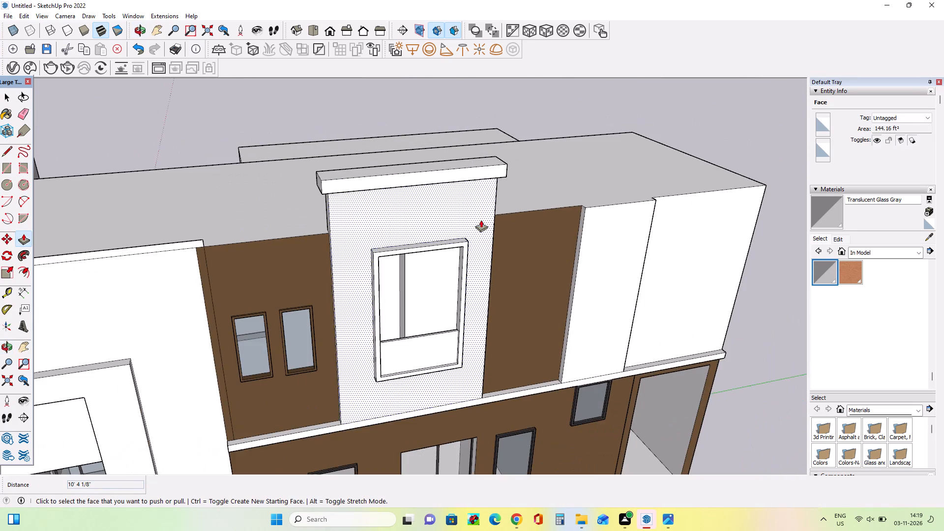
scroll(480, 226, down, 9)
middle_drag(493, 196, 499, 118)
scroll(467, 179, up, 8)
middle_drag(489, 259, 463, 267)
middle_click(546, 326)
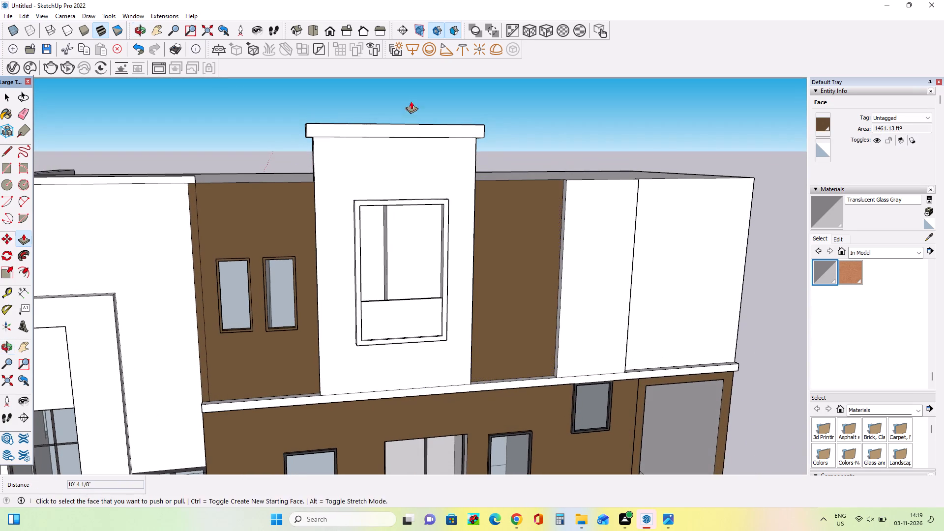
Draw a window rectangle about 13' high by 6' 9 3/4" wide on the wider inner face of the recess, above the parapet panel.
click(6, 167)
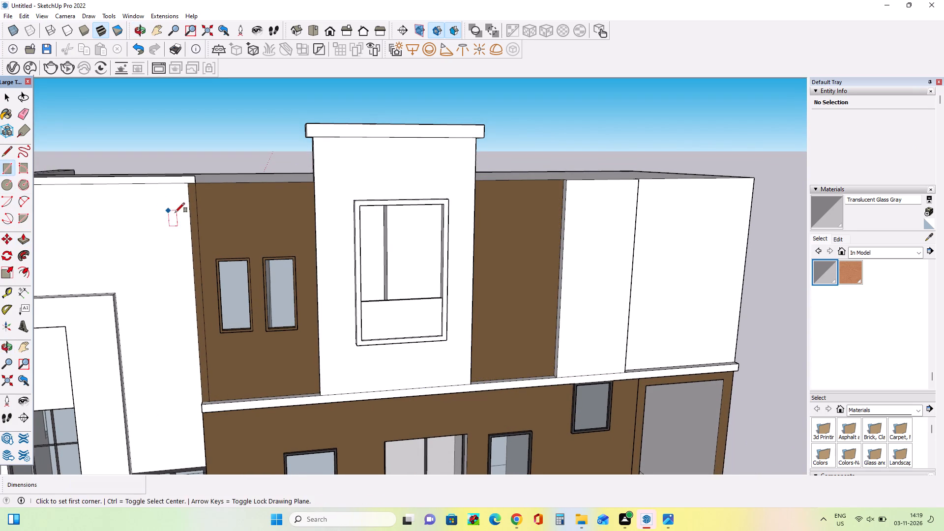
middle_drag(175, 213, 153, 222)
middle_drag(307, 234, 308, 226)
middle_drag(290, 240, 284, 244)
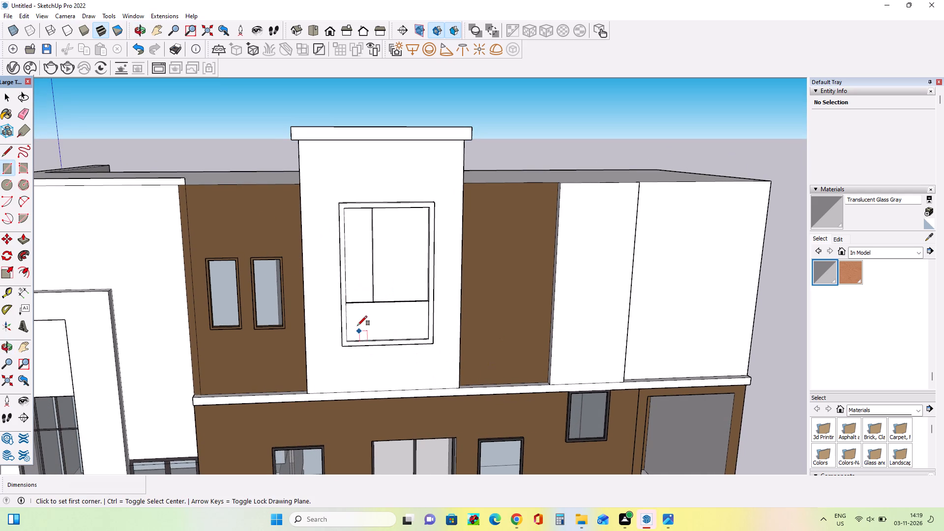
middle_drag(357, 325, 356, 319)
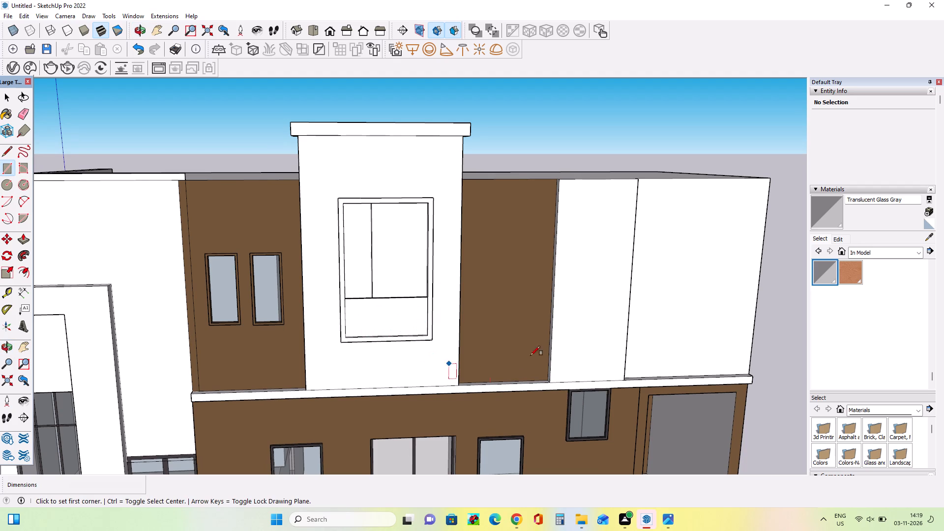
click(386, 294)
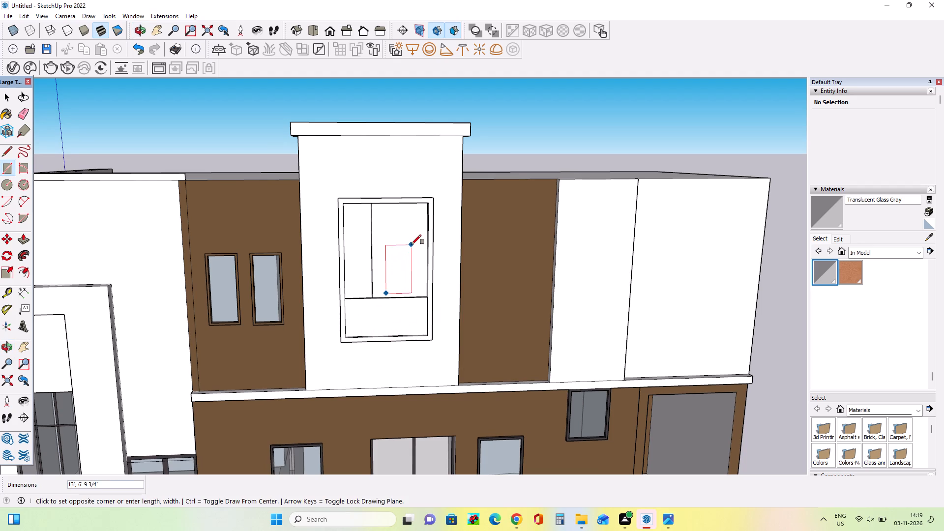
click(412, 244)
Compare with the reference image and Push/Pull the small window rectangle inside the recess inward by about 3' 4 5/16".
scroll(337, 253, down, 17)
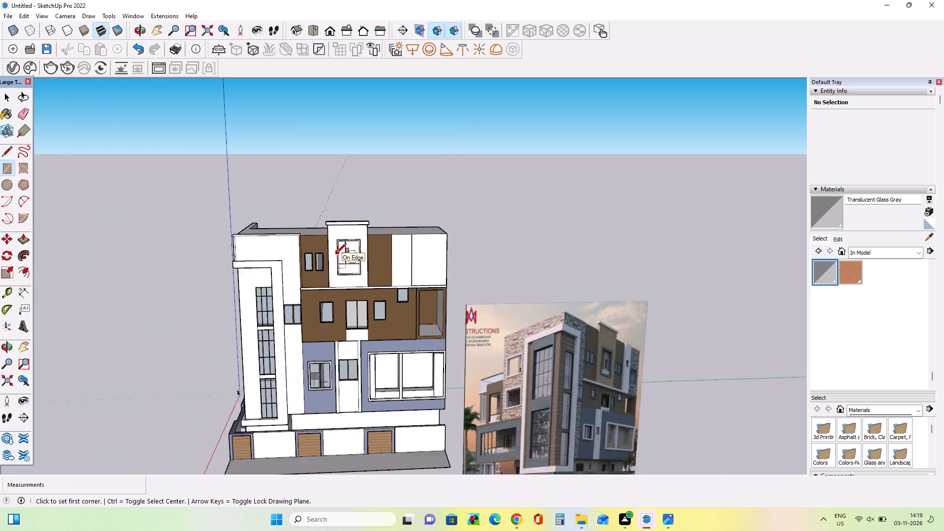
scroll(555, 363, up, 14)
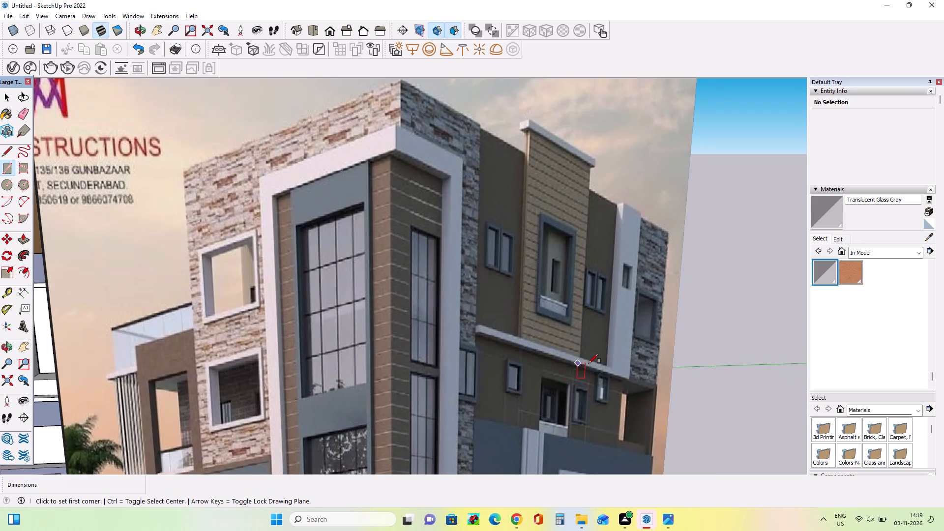
middle_drag(589, 363, 592, 368)
scroll(628, 366, down, 13)
scroll(348, 231, up, 2)
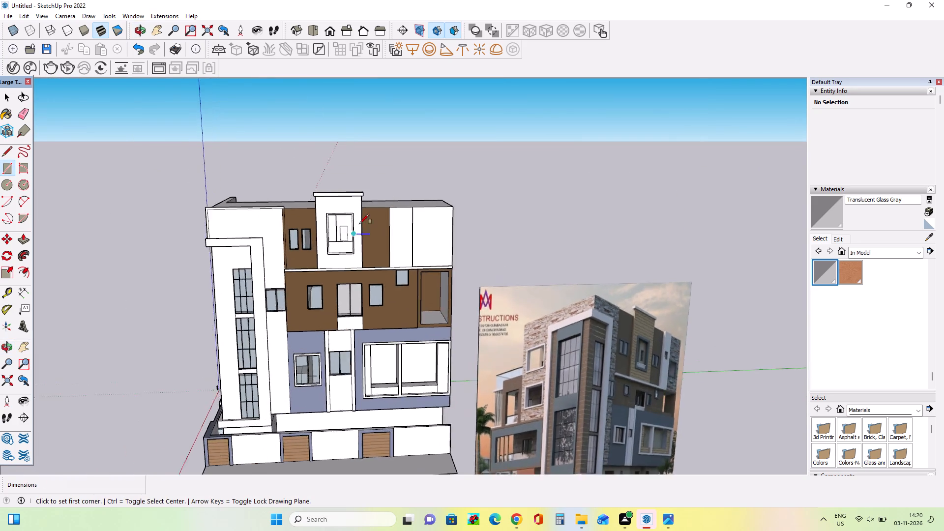
scroll(359, 224, up, 13)
middle_drag(338, 260, 340, 286)
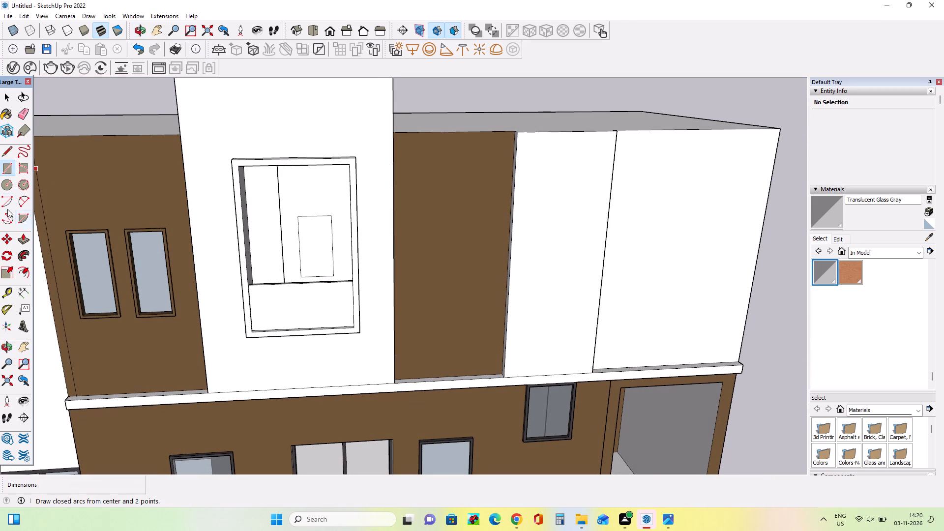
click(20, 237)
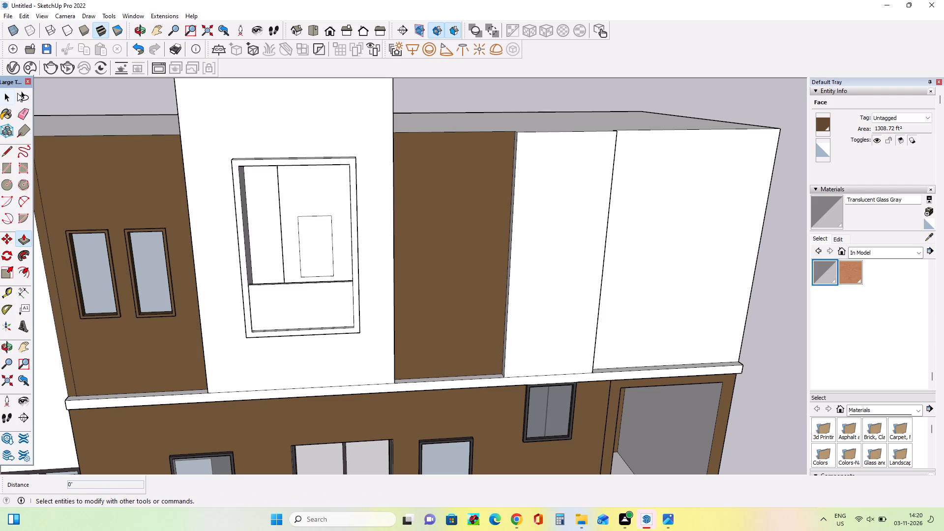
click(6, 98)
scroll(319, 228, up, 3)
click(318, 251)
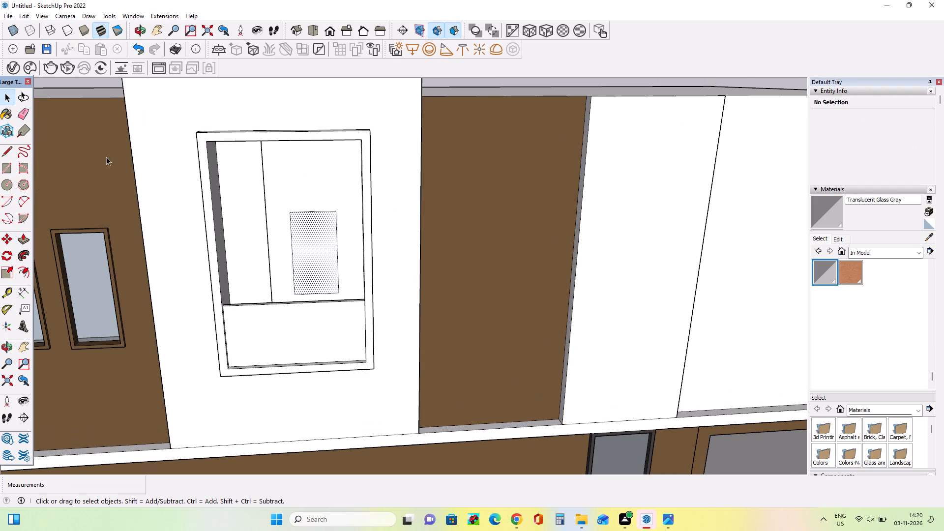
click(21, 239)
scroll(345, 295, up, 3)
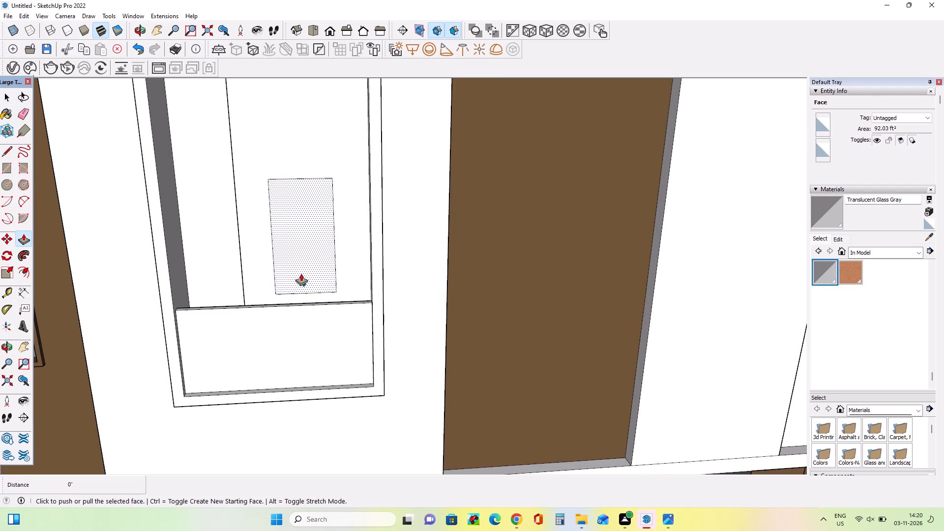
drag(301, 272, 299, 263)
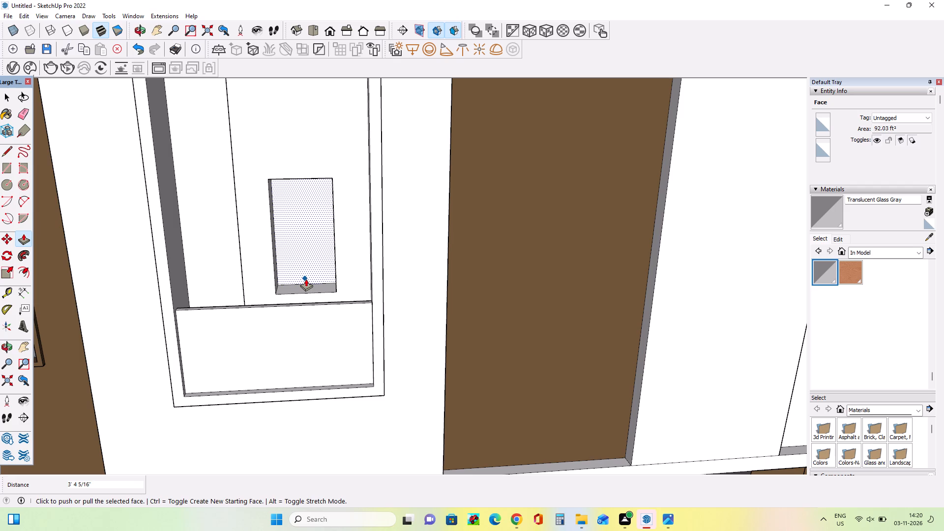
Paint the recessed small window face above the parapet panel with Translucent Glass Gray.
middle_drag(308, 286, 314, 291)
scroll(303, 299, up, 3)
middle_click(304, 303)
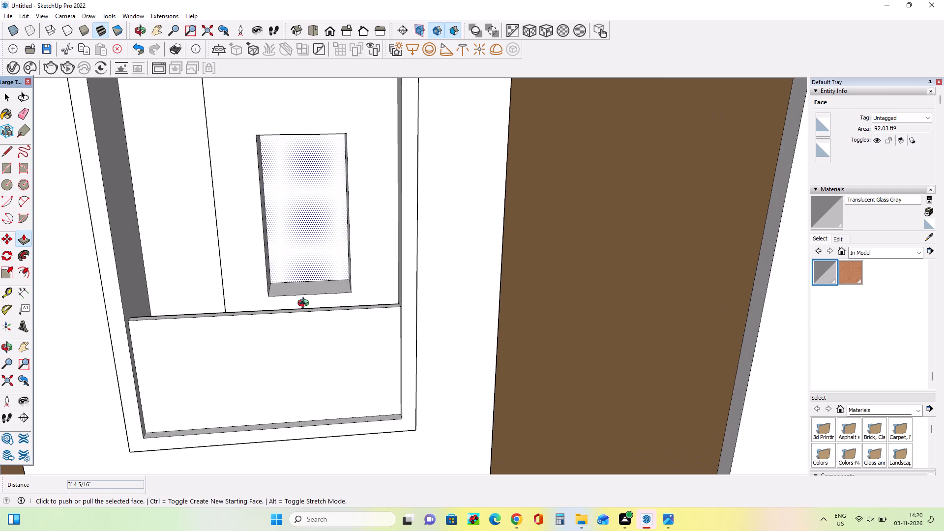
scroll(302, 309, up, 2)
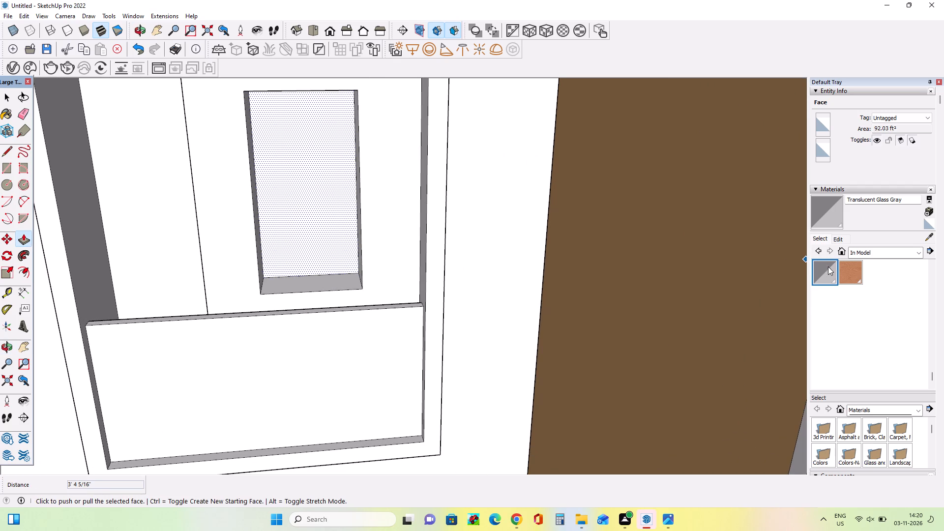
click(828, 266)
click(299, 201)
Examine the whole side facade against the reference image, especially the top floor around the projecting panel.
middle_click(280, 236)
scroll(277, 236, down, 4)
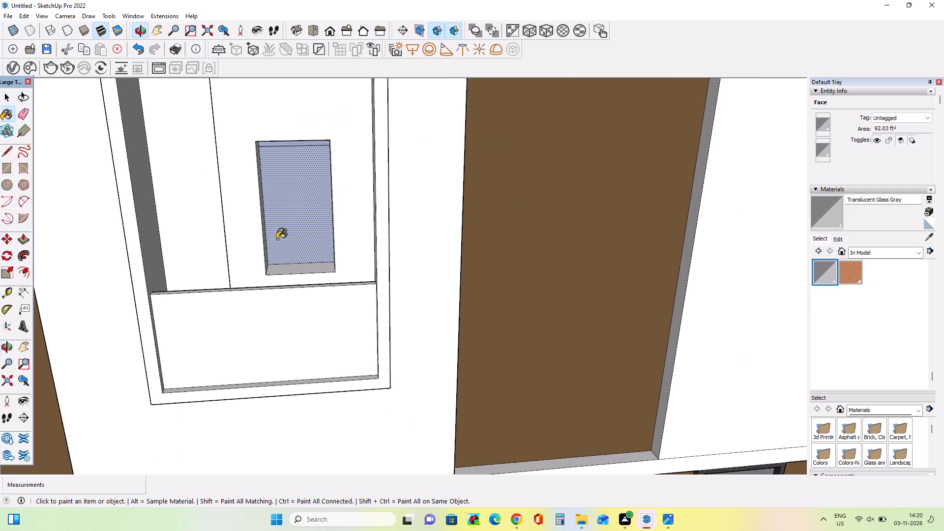
scroll(269, 250, down, 9)
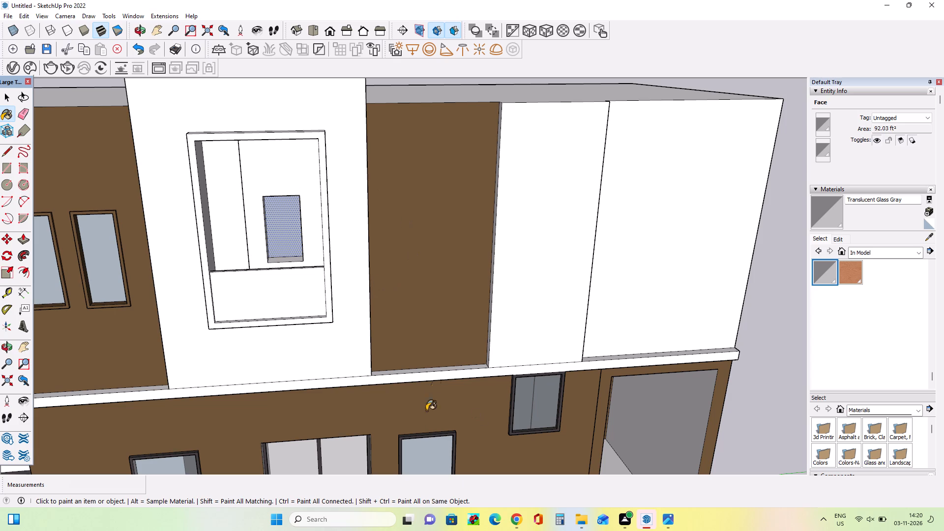
scroll(407, 397, down, 4)
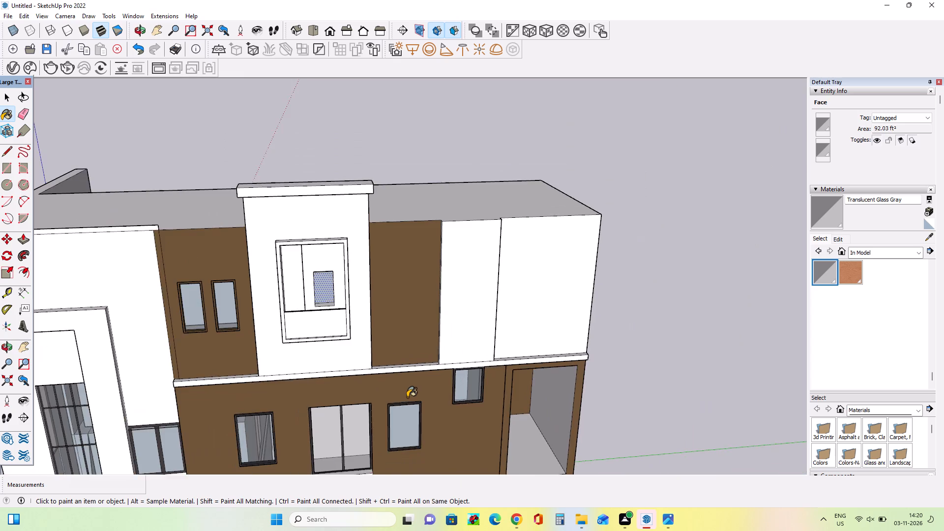
scroll(407, 397, down, 4)
middle_drag(407, 401, 409, 415)
scroll(409, 415, down, 9)
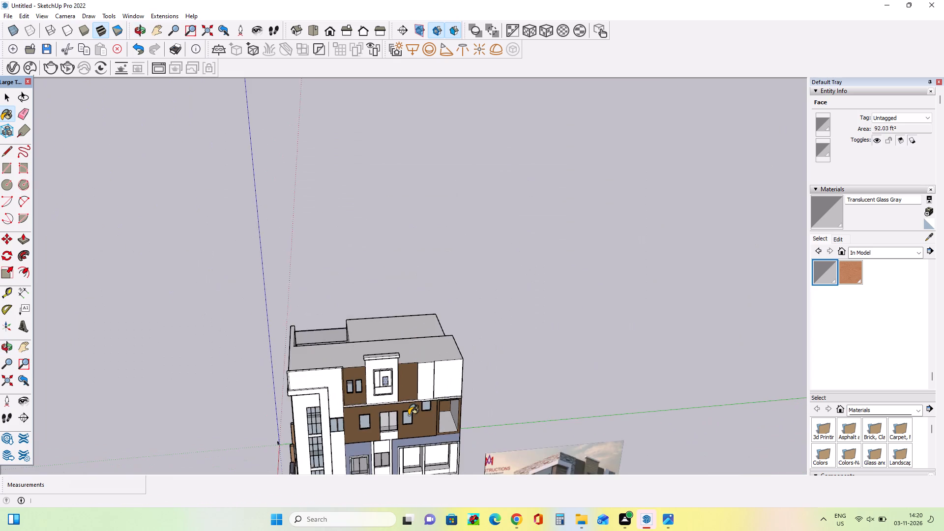
scroll(409, 415, down, 4)
middle_drag(416, 433, 400, 435)
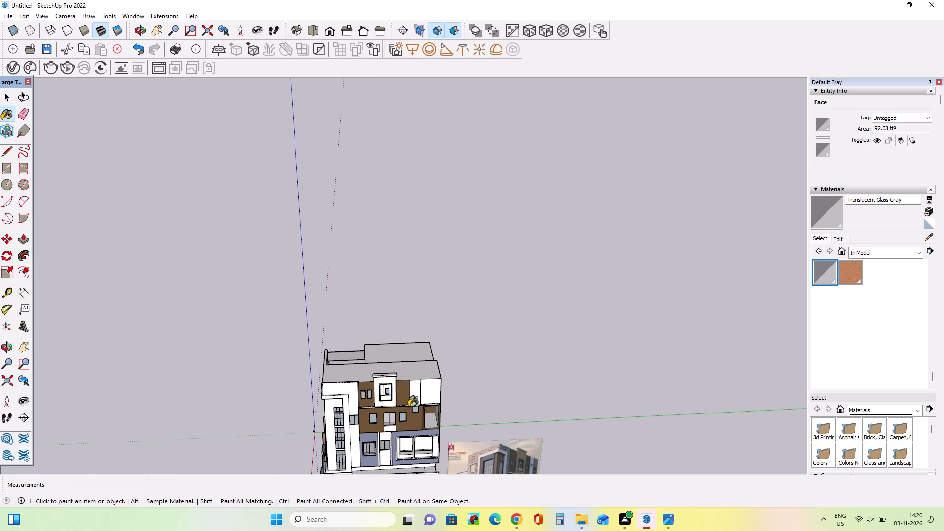
scroll(367, 371, down, 8)
scroll(376, 430, up, 12)
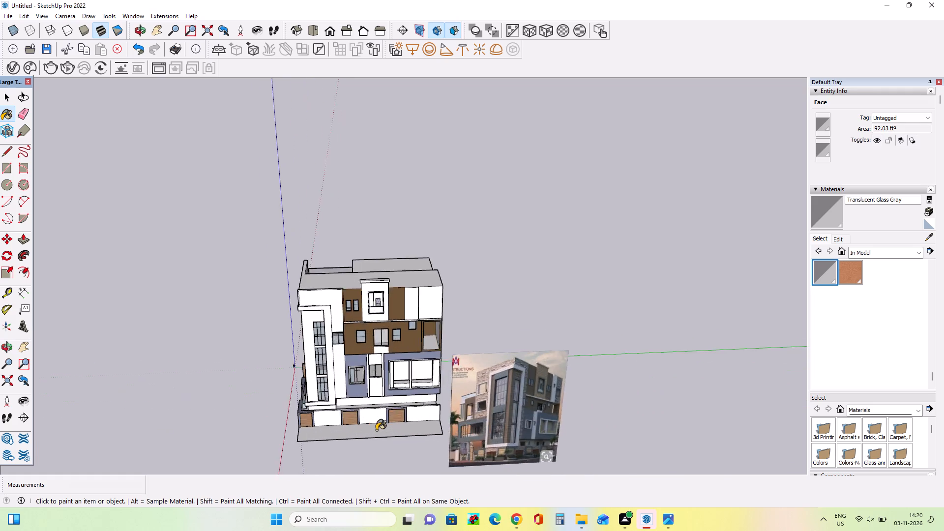
scroll(376, 430, up, 3)
middle_drag(377, 430, 321, 417)
scroll(410, 362, down, 4)
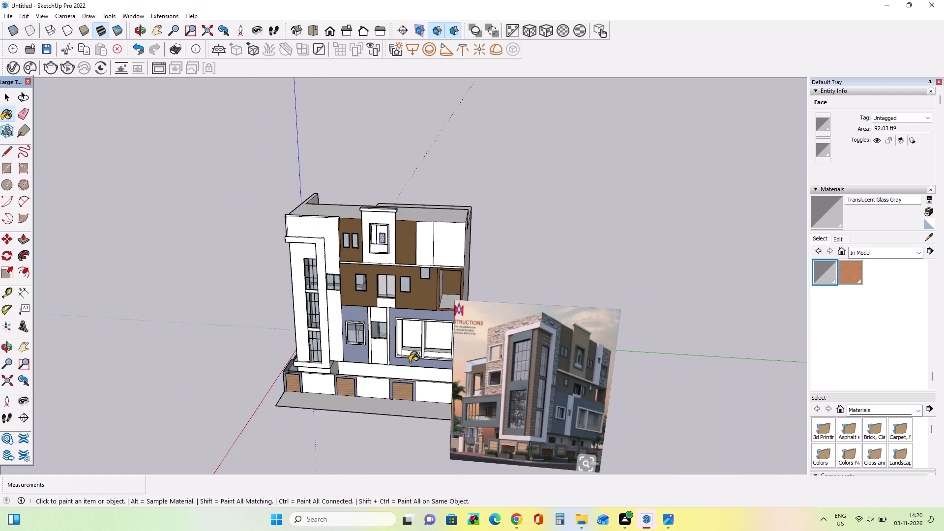
scroll(410, 362, down, 3)
middle_drag(413, 366, 414, 375)
scroll(414, 375, down, 3)
middle_drag(414, 375, 417, 371)
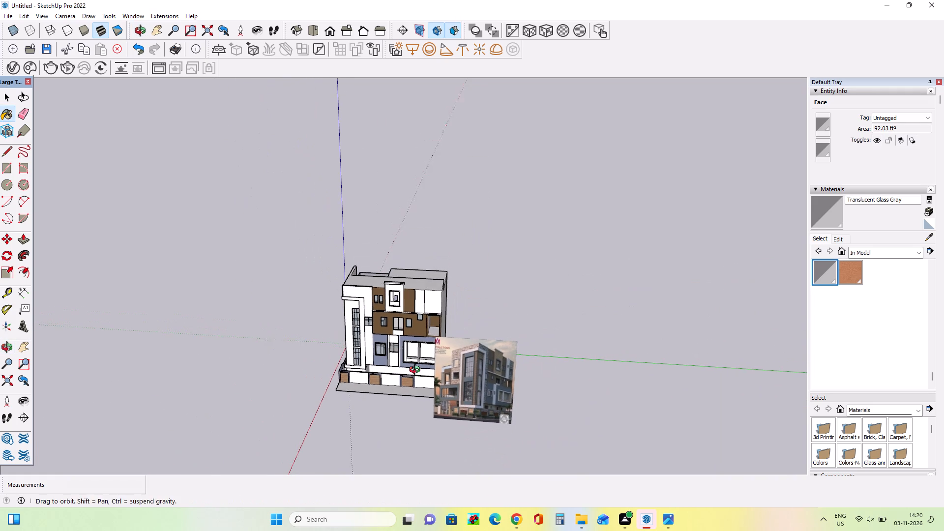
middle_drag(417, 371, 417, 370)
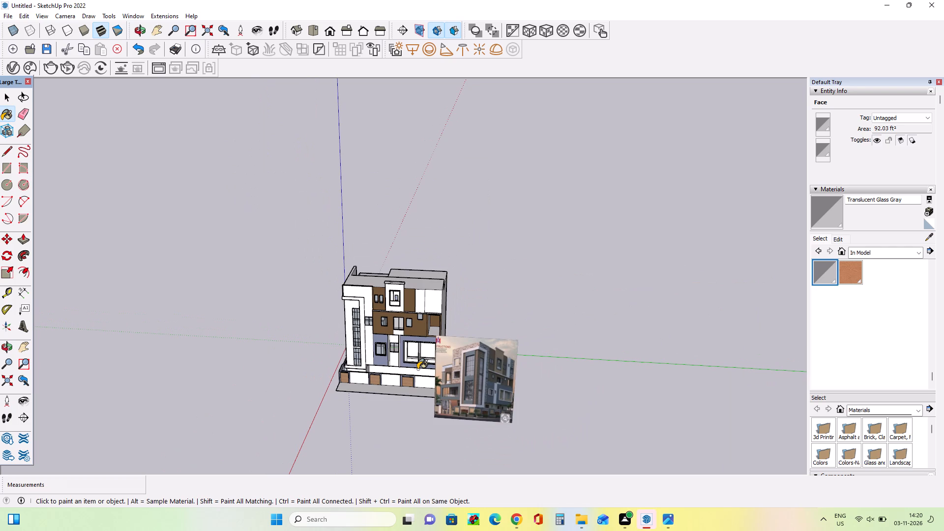
middle_drag(417, 369, 423, 378)
scroll(450, 371, down, 4)
middle_drag(450, 371, 450, 356)
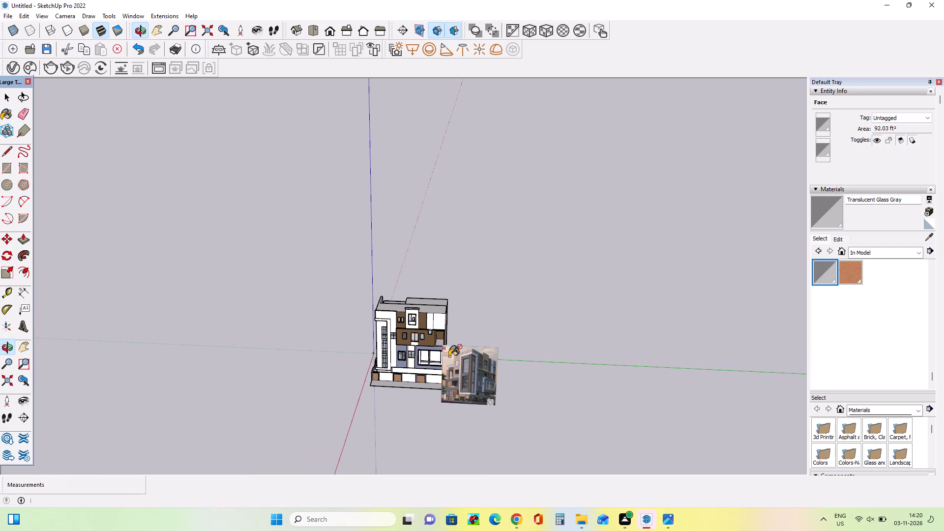
middle_drag(451, 355, 454, 364)
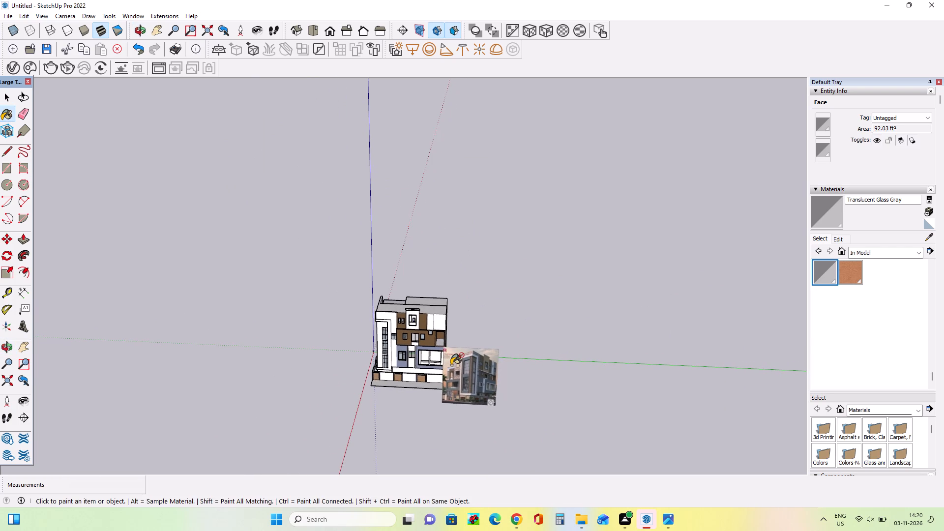
middle_click(452, 364)
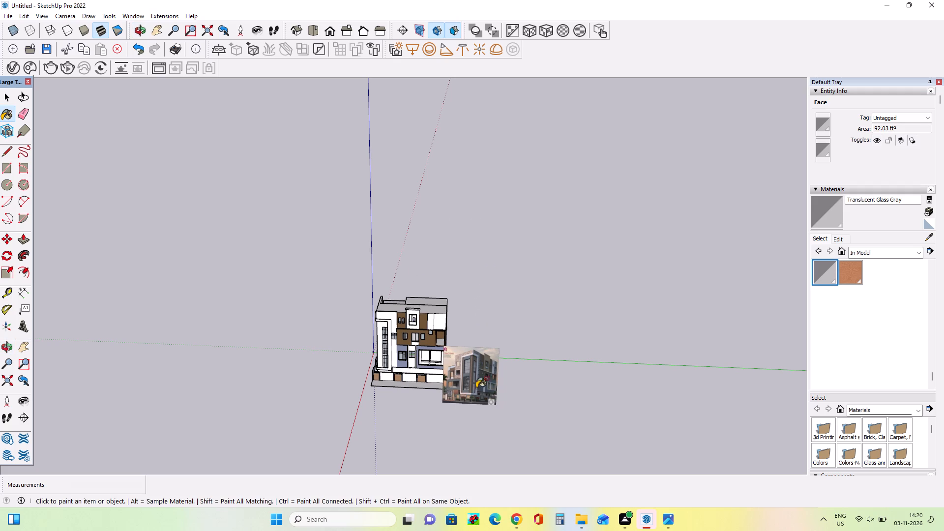
scroll(422, 401, up, 12)
middle_click(423, 402)
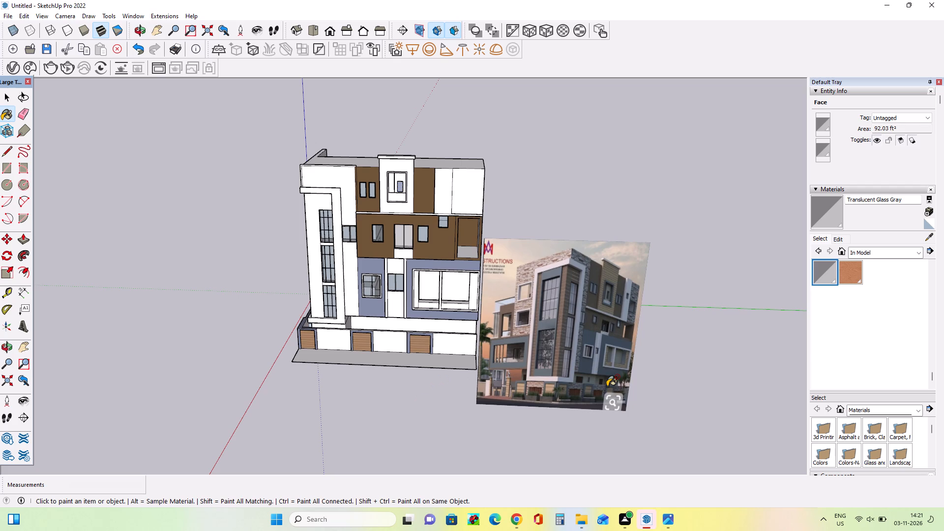
scroll(608, 386, up, 3)
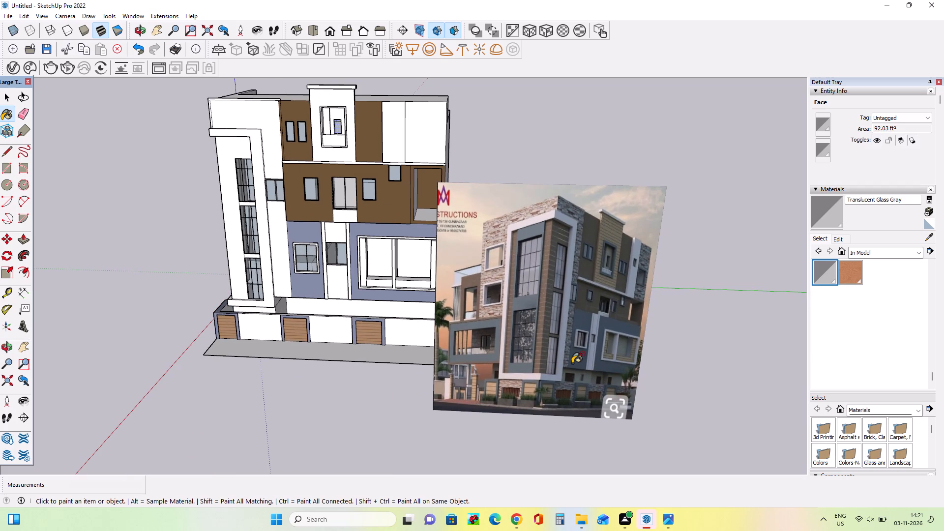
middle_drag(574, 363, 576, 368)
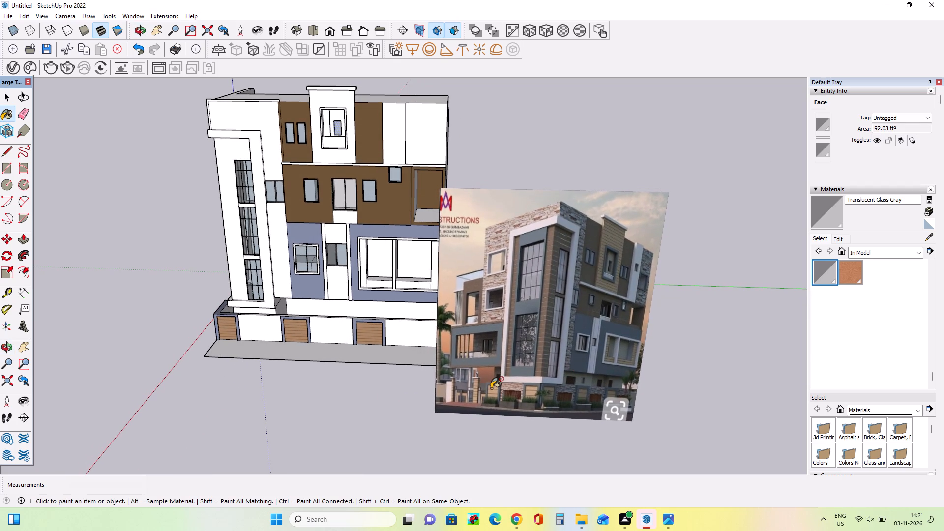
middle_drag(493, 387, 496, 392)
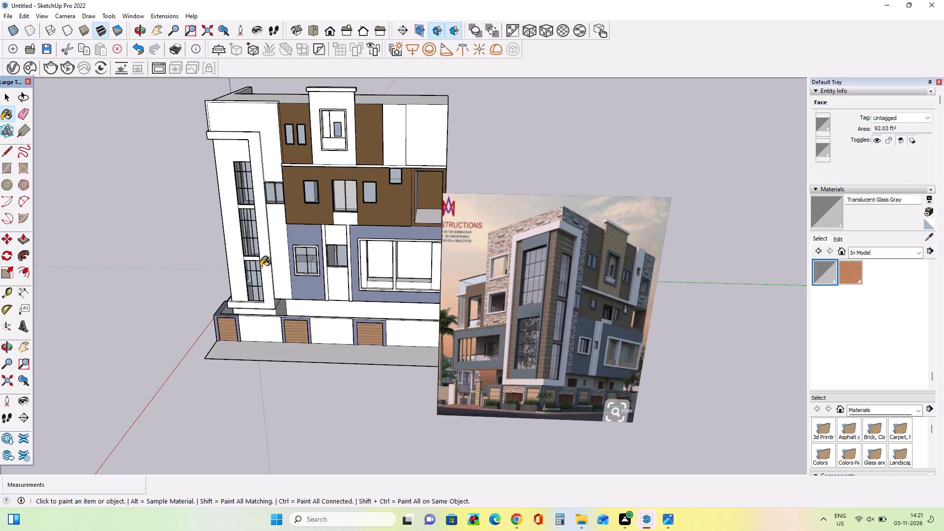
middle_drag(260, 281, 261, 272)
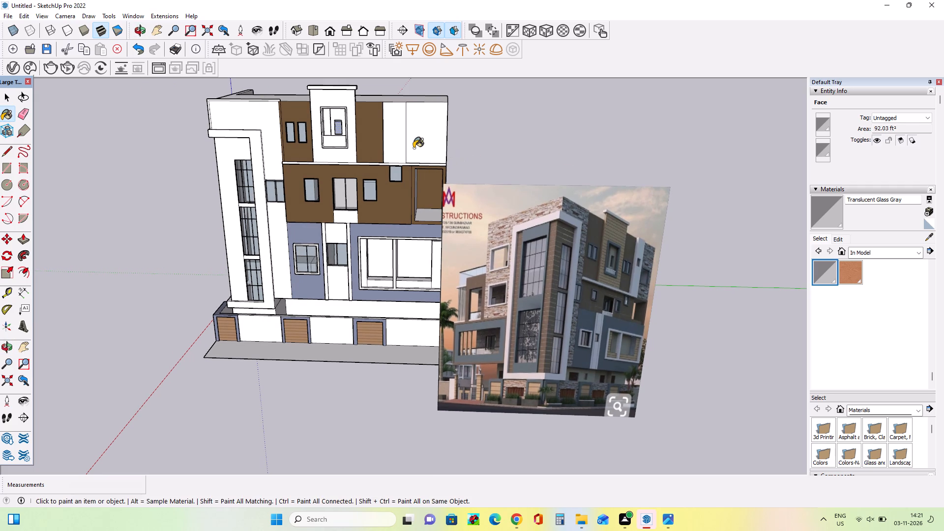
middle_drag(413, 148, 414, 153)
scroll(260, 135, up, 2)
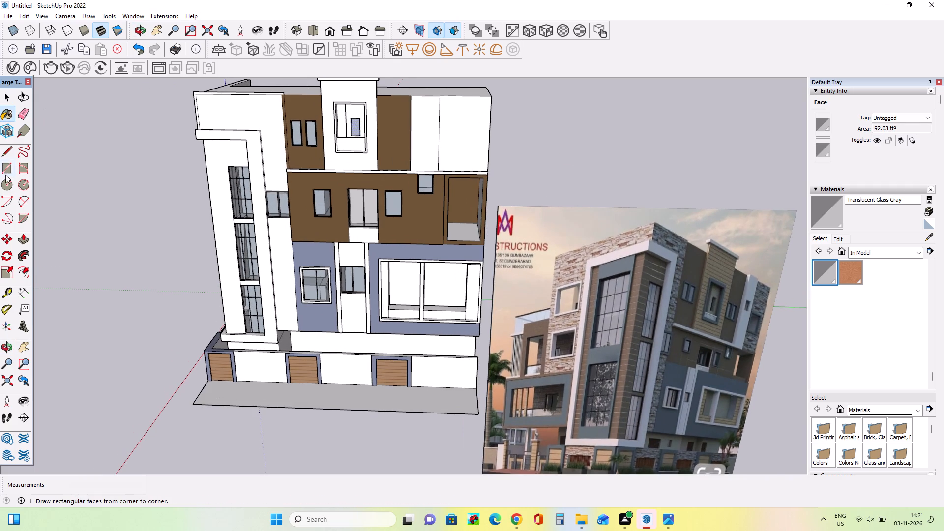
Draw a window rectangle about 18' high by 8' wide on the top-floor brown wall strip between the projecting panel and the white wall.
click(7, 167)
middle_drag(398, 156, 401, 166)
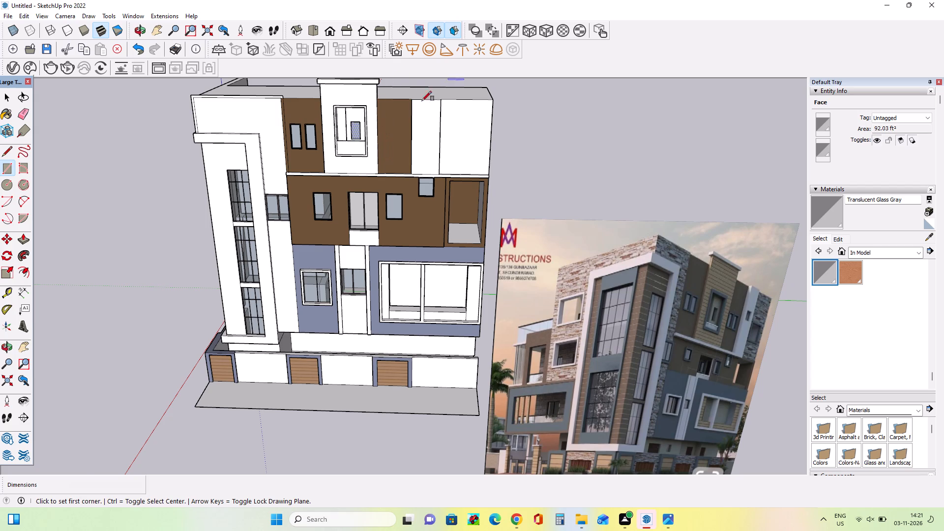
scroll(425, 140, up, 7)
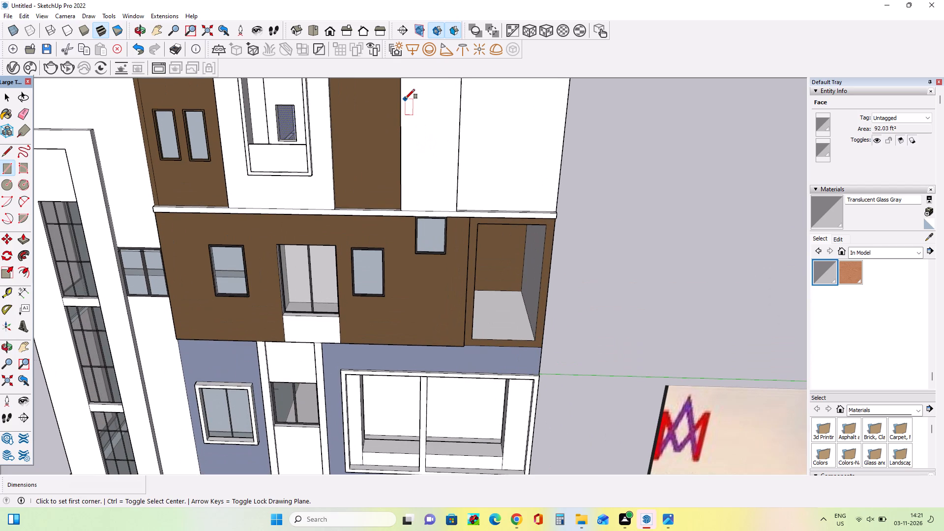
click(406, 101)
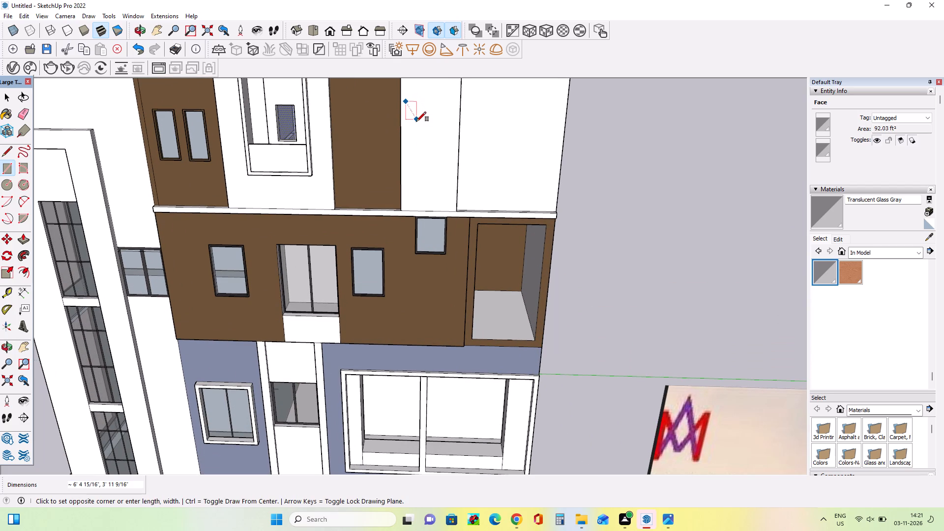
key(Escape)
middle_drag(415, 123, 420, 132)
scroll(343, 127, up, 2)
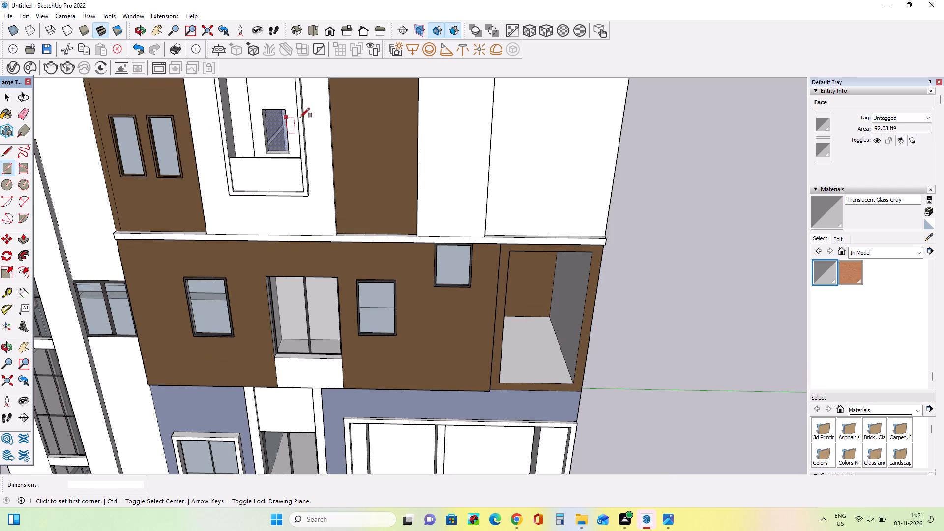
click(343, 115)
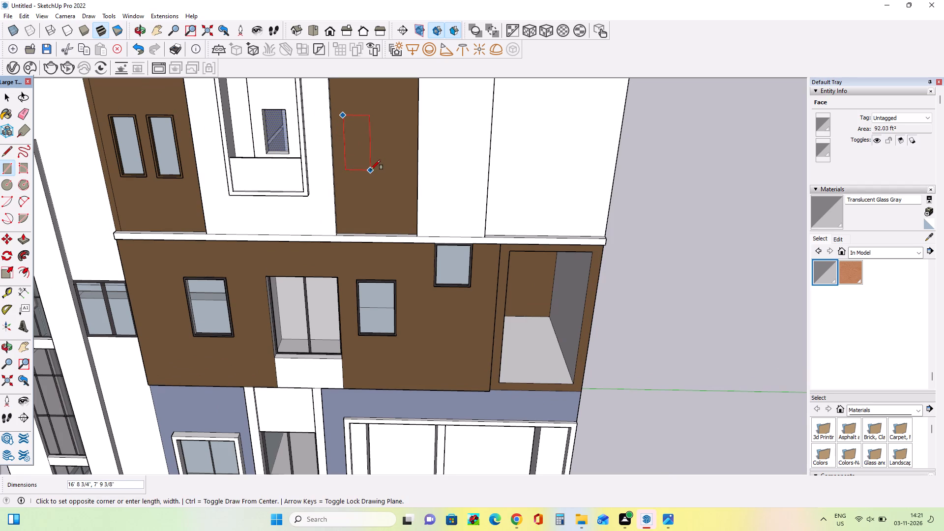
click(372, 176)
middle_click(377, 169)
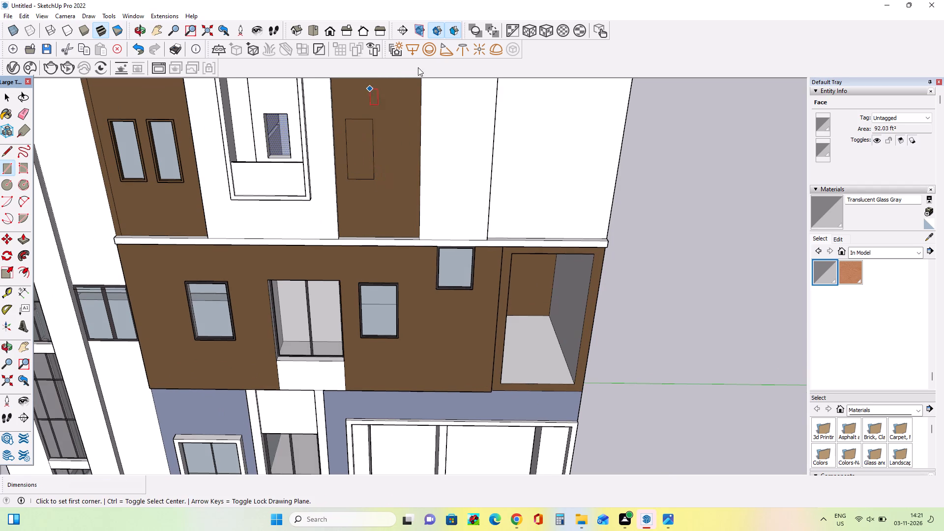
Draw a second window rectangle about 18' 8" high by 7' 4" wide beside the first on the same brown strip, aligned with its top.
middle_drag(397, 147, 400, 153)
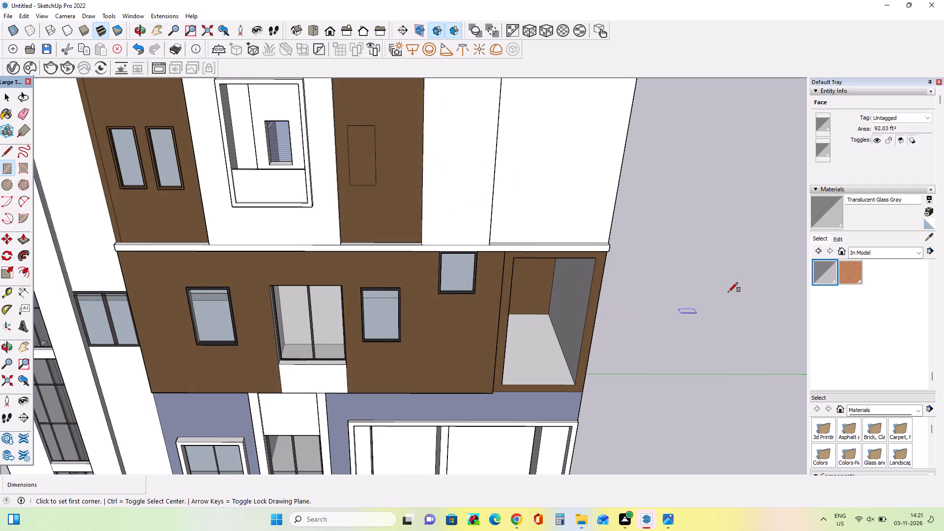
middle_drag(604, 219, 609, 227)
middle_click(609, 228)
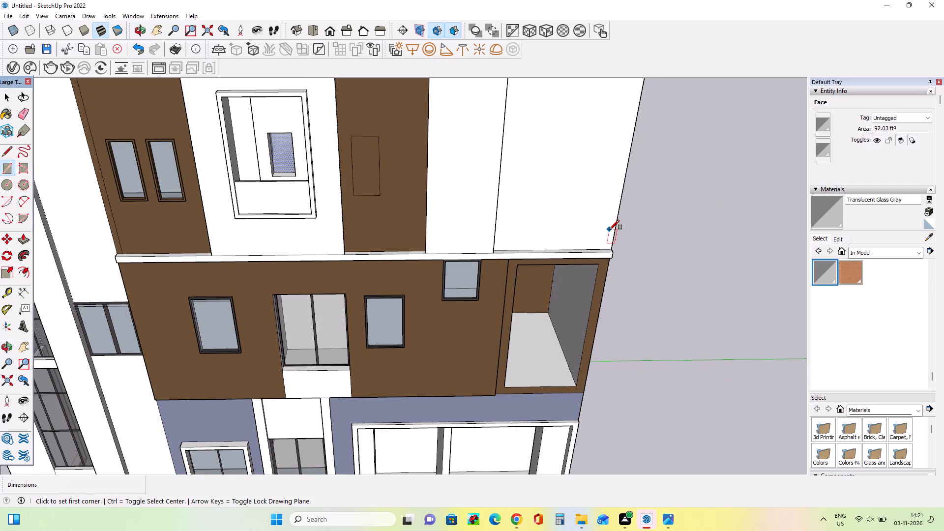
middle_click(610, 230)
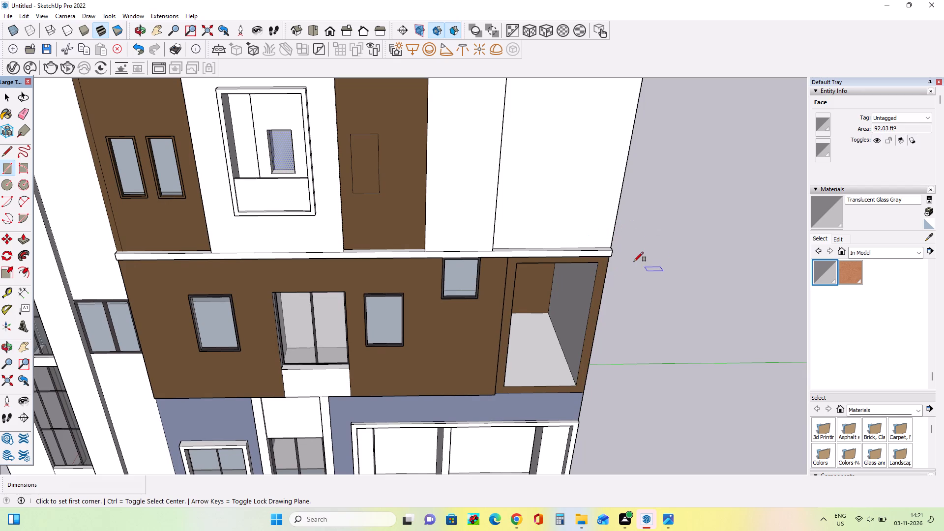
middle_click(634, 260)
middle_click(634, 260)
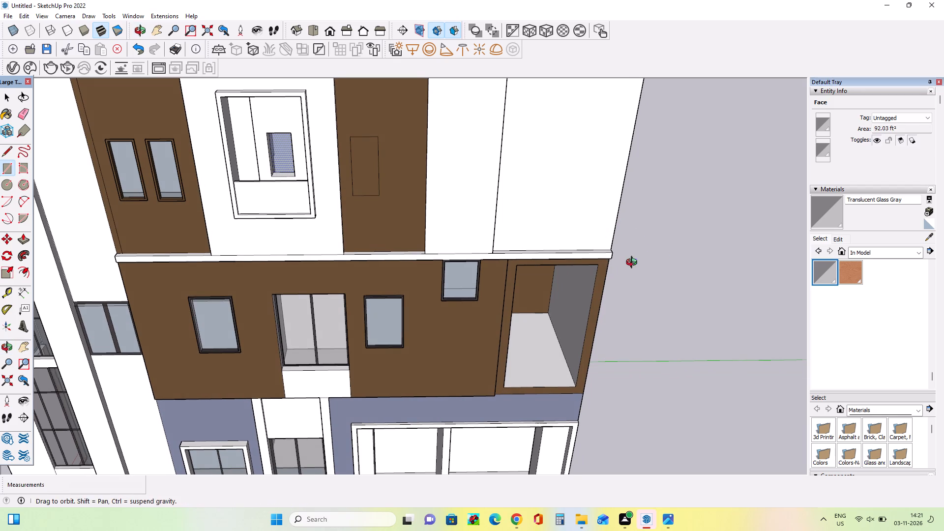
middle_click(633, 264)
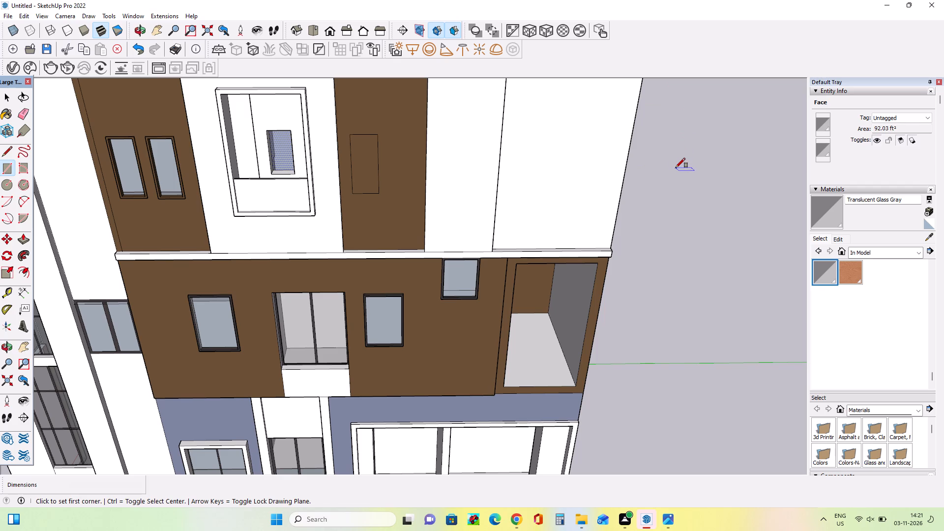
middle_drag(667, 151, 667, 146)
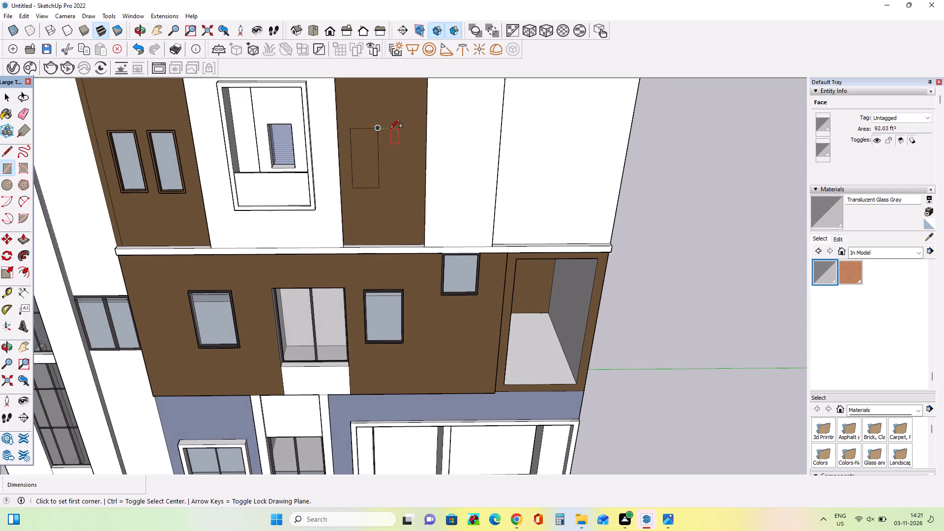
click(390, 128)
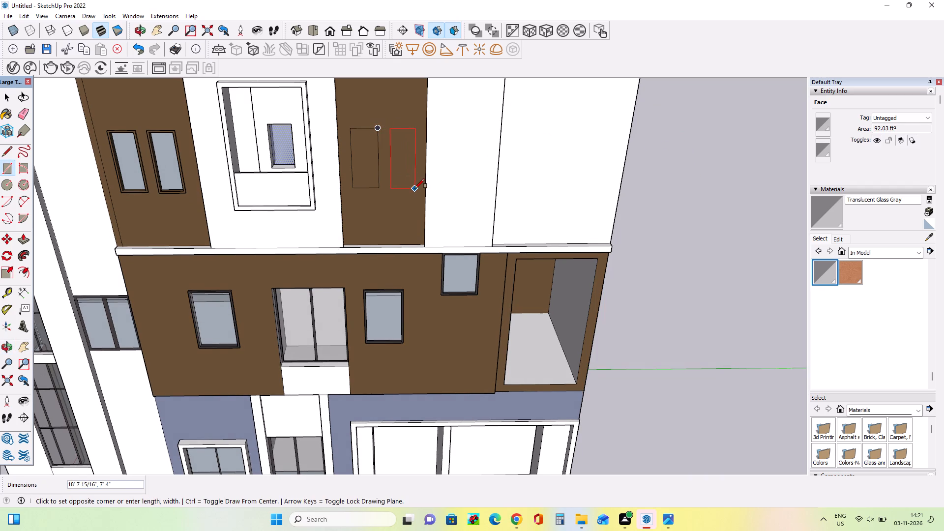
click(416, 188)
middle_click(421, 204)
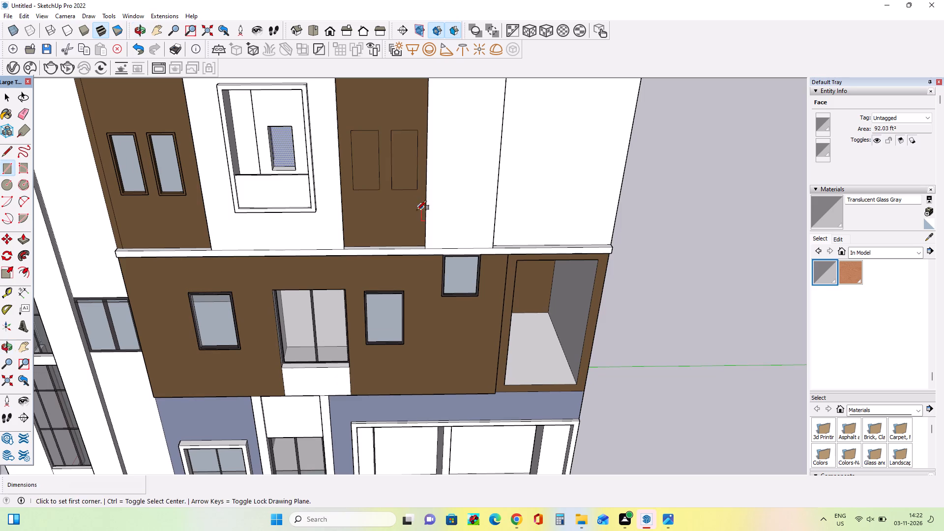
middle_drag(400, 211, 401, 203)
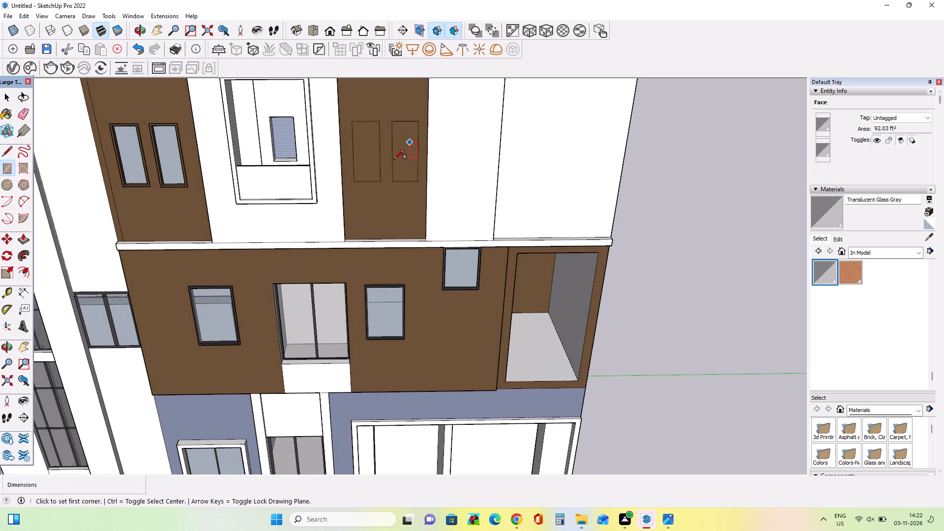
Offset the outline of the top-floor window rectangle nearest the central projecting panel inward by about 5 13/16".
middle_drag(394, 165, 395, 176)
scroll(424, 192, up, 3)
middle_drag(424, 192, 432, 184)
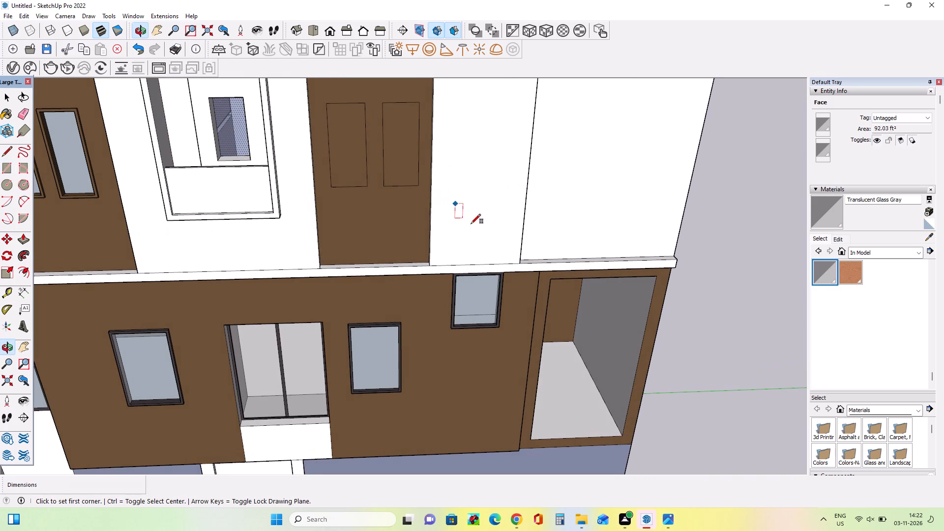
middle_drag(499, 193, 500, 200)
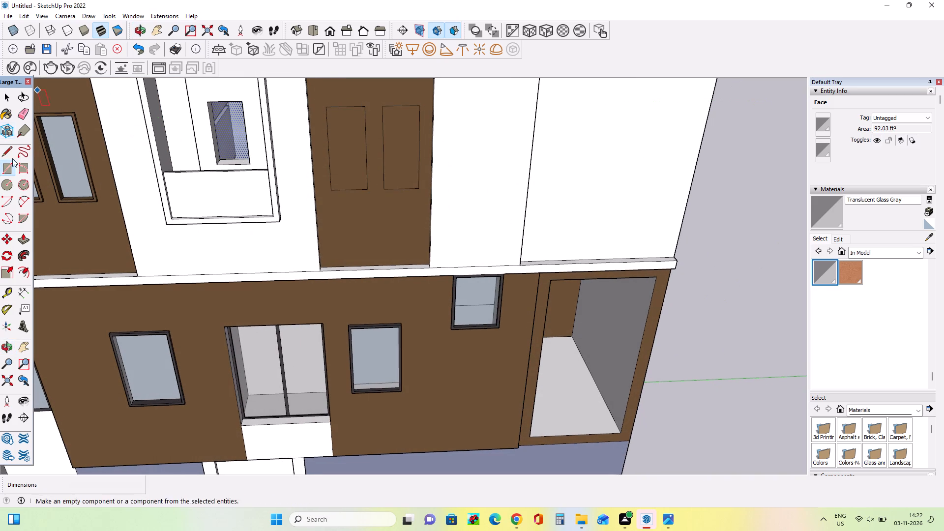
click(22, 240)
middle_drag(355, 240, 357, 255)
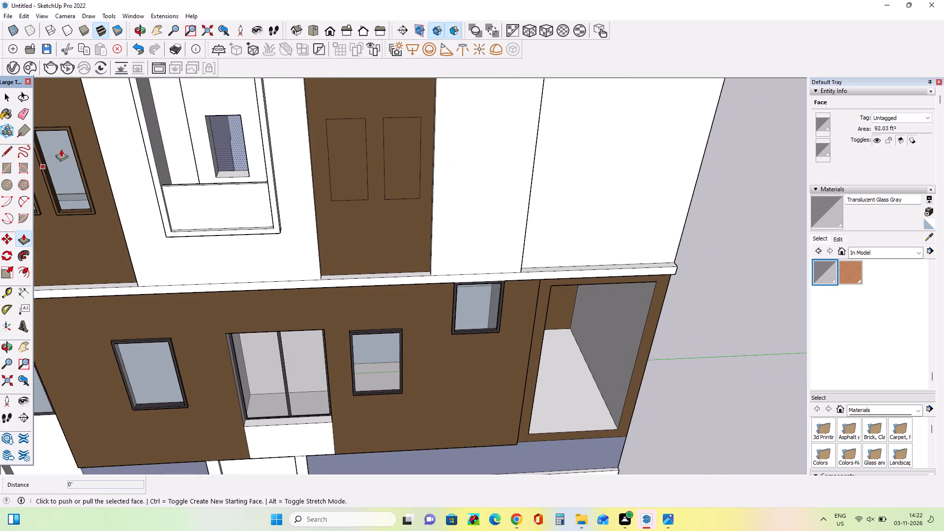
middle_click(176, 142)
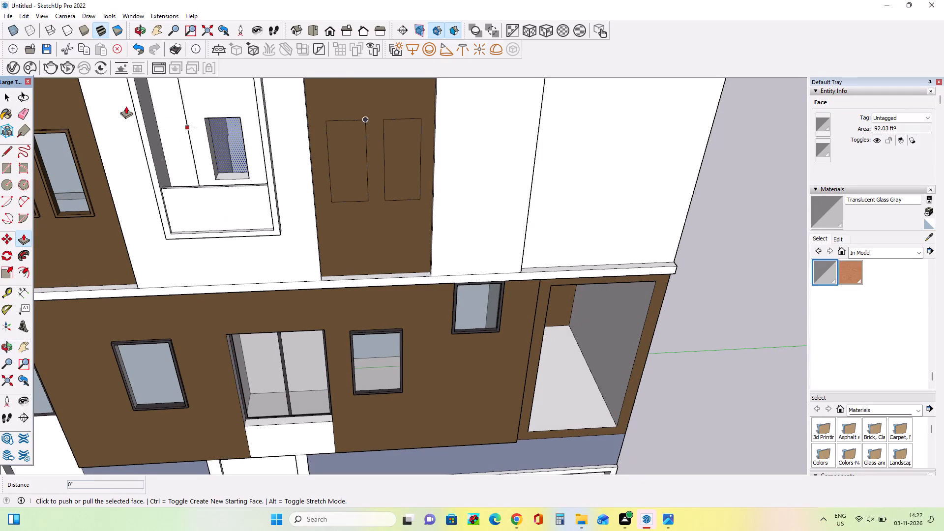
click(25, 273)
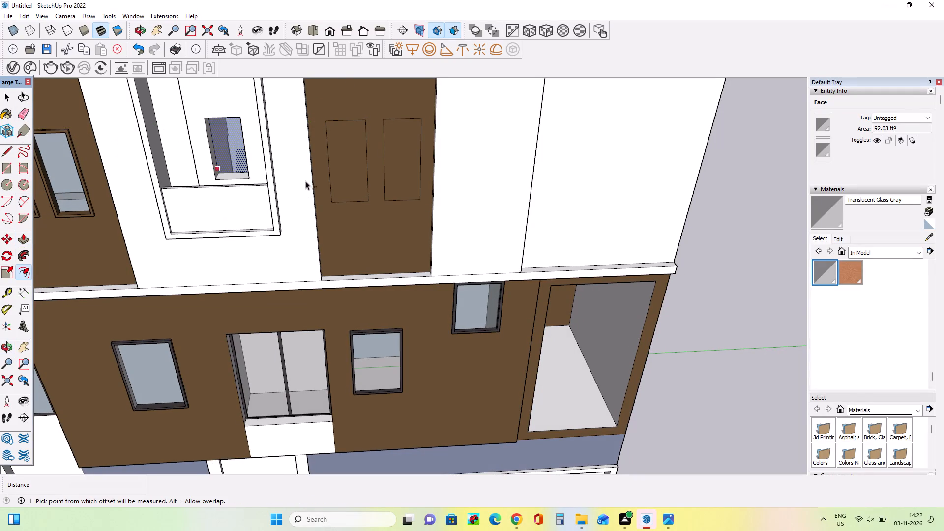
scroll(347, 174, up, 2)
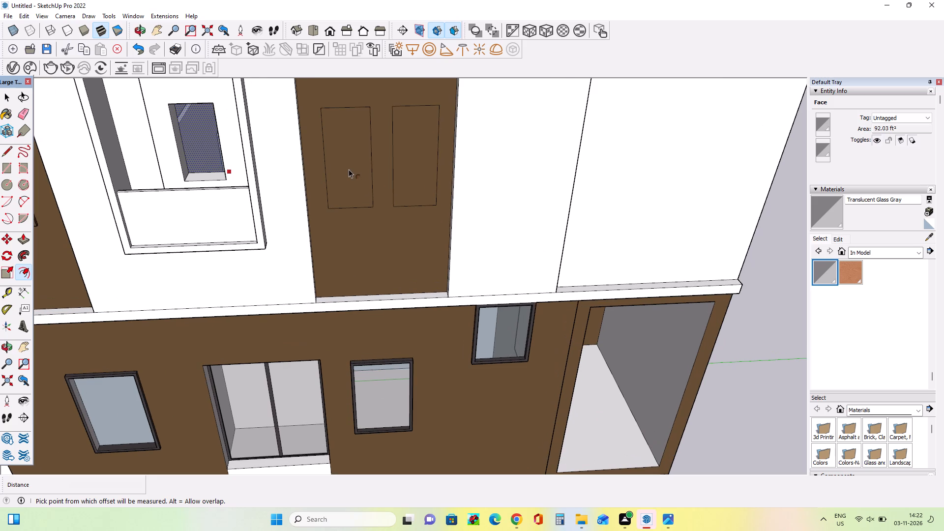
click(349, 169)
click(7, 97)
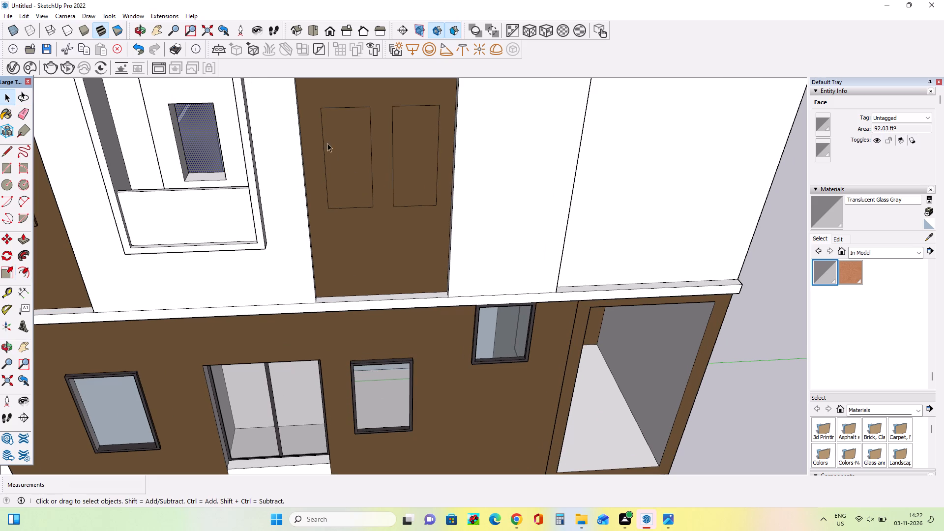
click(340, 161)
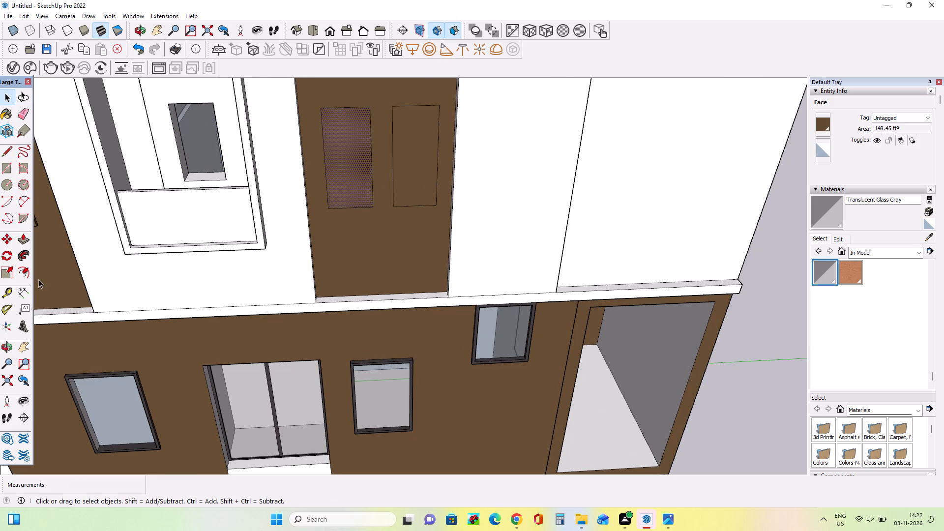
click(23, 274)
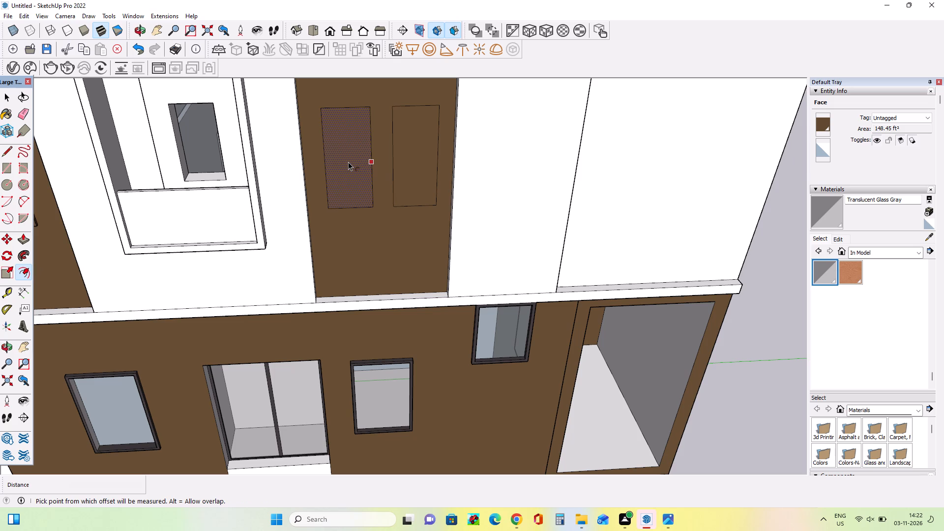
drag(348, 162, 328, 173)
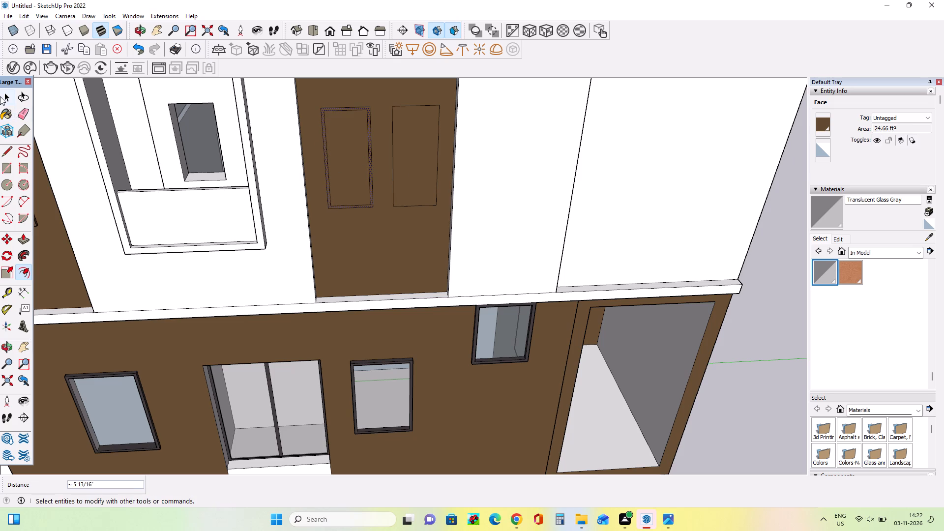
Offset the outline of the second window rectangle on the same brown strip inward to form a similarly narrow frame.
click(4, 96)
click(419, 165)
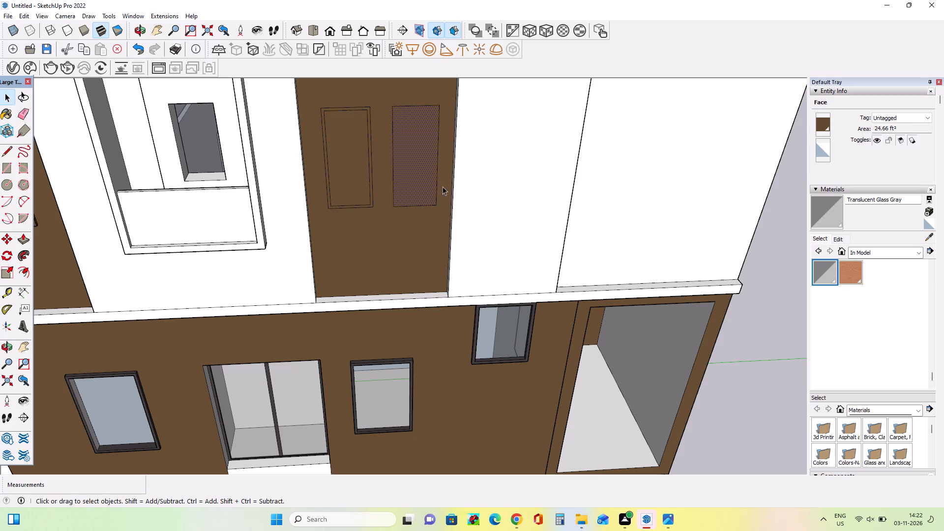
drag(29, 271, 29, 272)
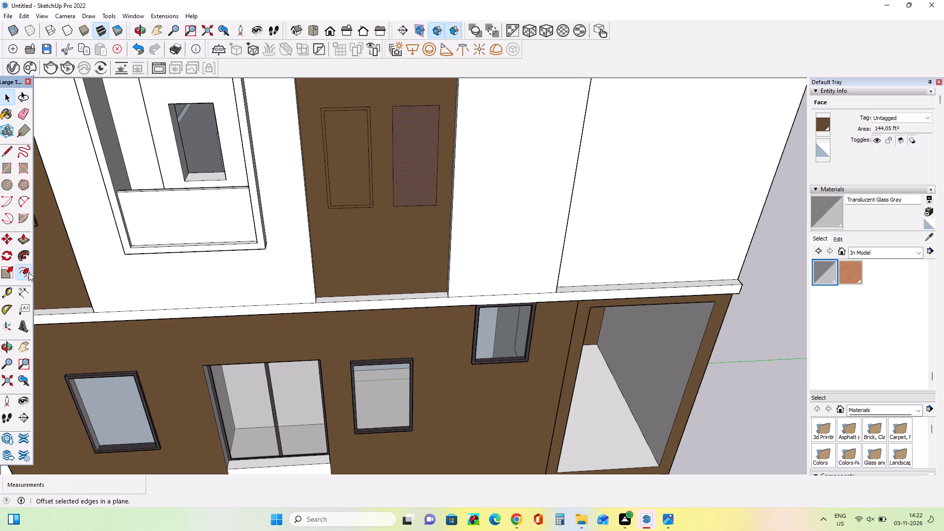
drag(29, 272, 21, 267)
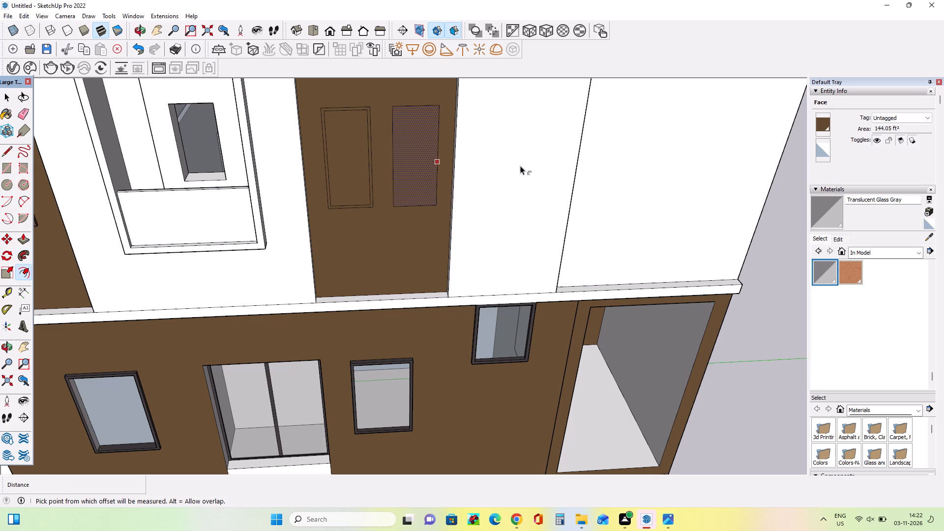
drag(413, 162, 398, 169)
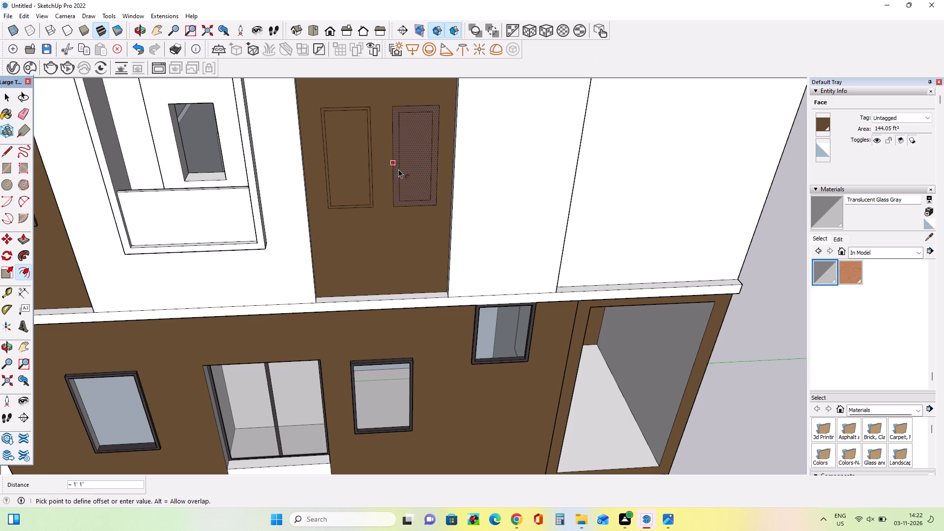
drag(398, 169, 396, 170)
Push/Pull the frame border of the second window, beside the white wall, outward by about 1' 1 3/8".
middle_drag(423, 200, 434, 205)
scroll(407, 215, up, 4)
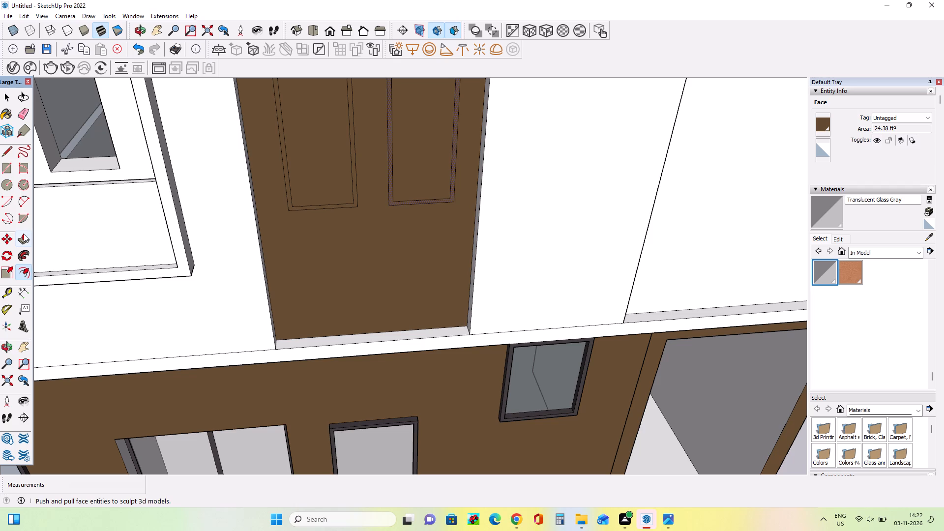
click(24, 235)
scroll(374, 212, up, 3)
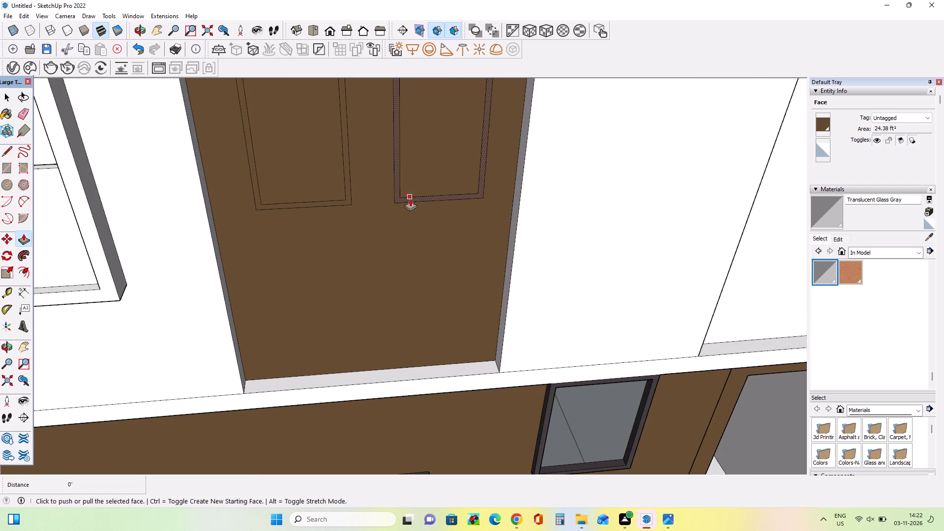
drag(410, 199, 413, 203)
scroll(473, 239, down, 5)
middle_drag(475, 239, 477, 246)
scroll(477, 246, down, 3)
middle_click(468, 202)
scroll(468, 201, down, 3)
scroll(445, 99, up, 4)
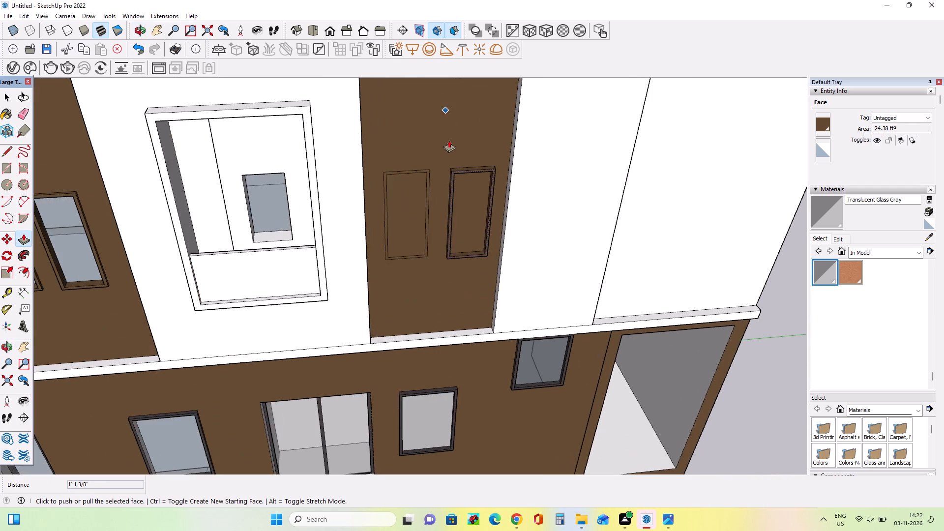
Push/Pull the frame border of the window nearer the projecting panel outward 1' 1 3/8", matching the neighbouring frame's depth.
scroll(449, 140, up, 3)
middle_drag(314, 262, 297, 196)
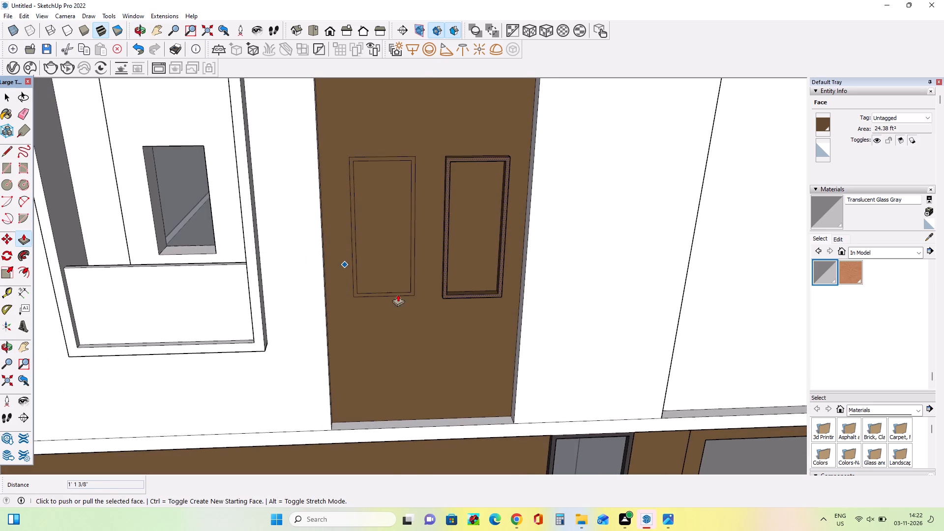
scroll(401, 295, up, 4)
middle_drag(404, 278, 405, 272)
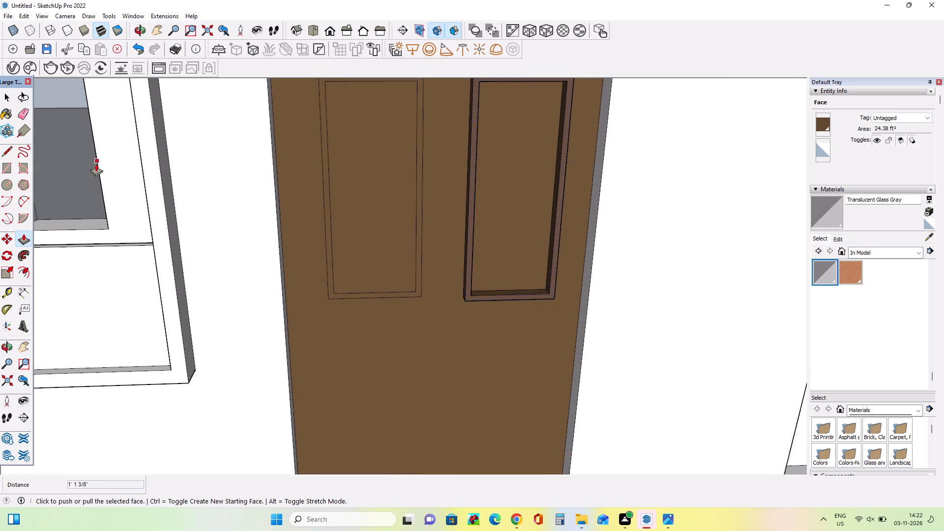
click(9, 96)
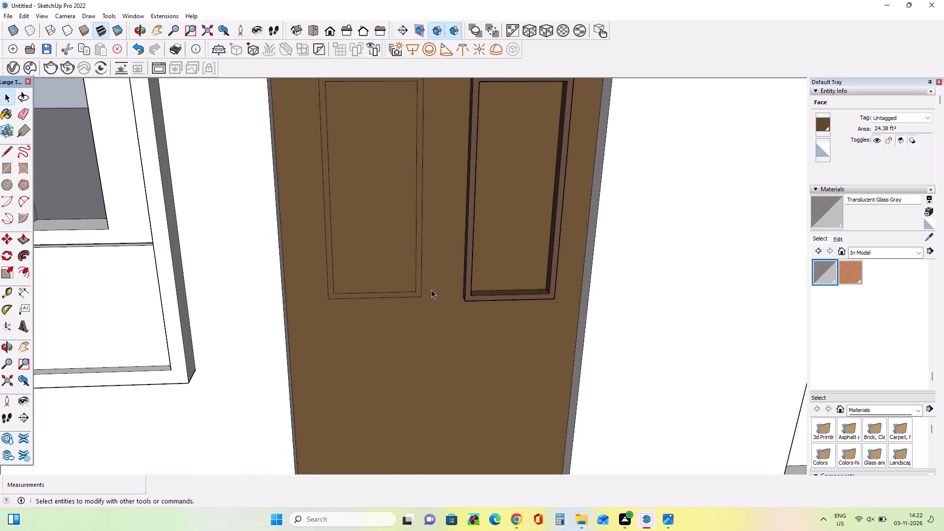
scroll(430, 292, up, 3)
click(417, 292)
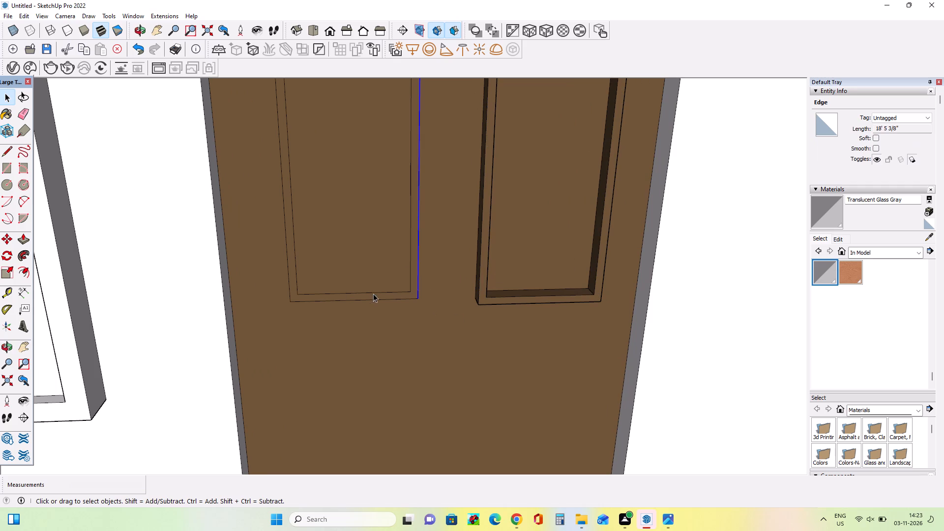
click(373, 294)
click(377, 298)
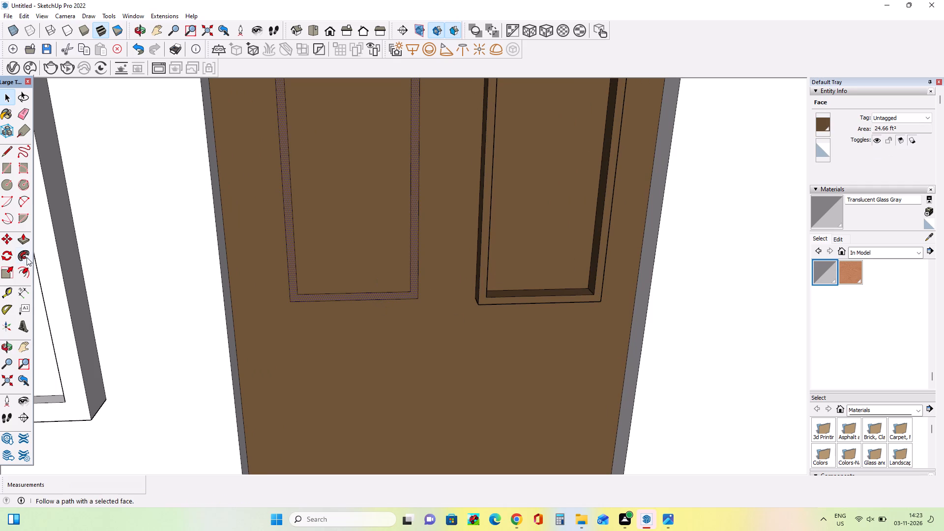
click(24, 242)
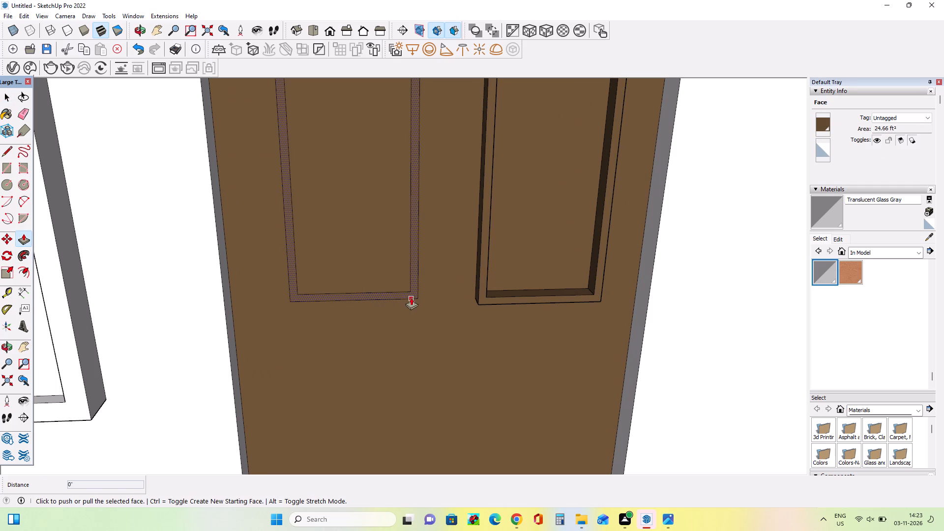
drag(411, 297, 488, 303)
Paint the inner panes of both framed windows on the brown strip with Translucent Glass Gray.
middle_drag(419, 311, 424, 299)
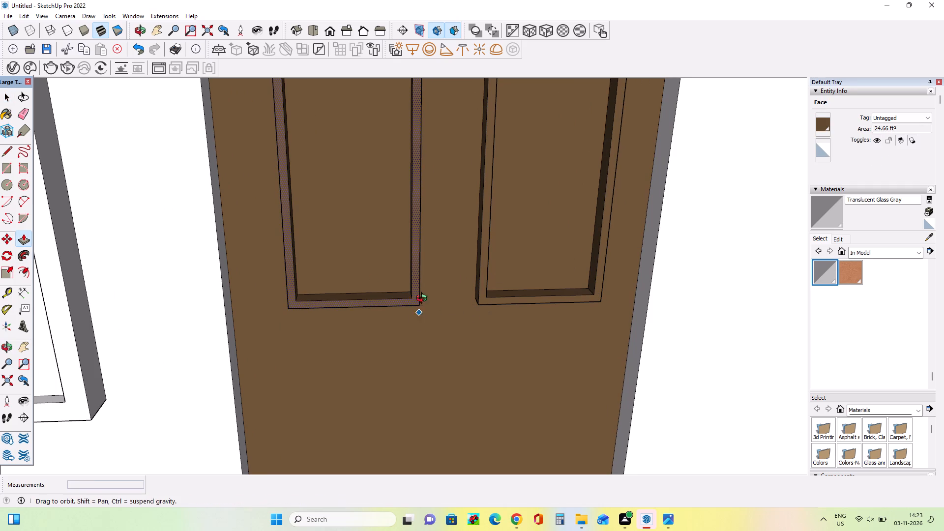
middle_drag(424, 299, 470, 214)
scroll(417, 274, up, 3)
middle_drag(417, 274, 421, 286)
scroll(421, 284, down, 10)
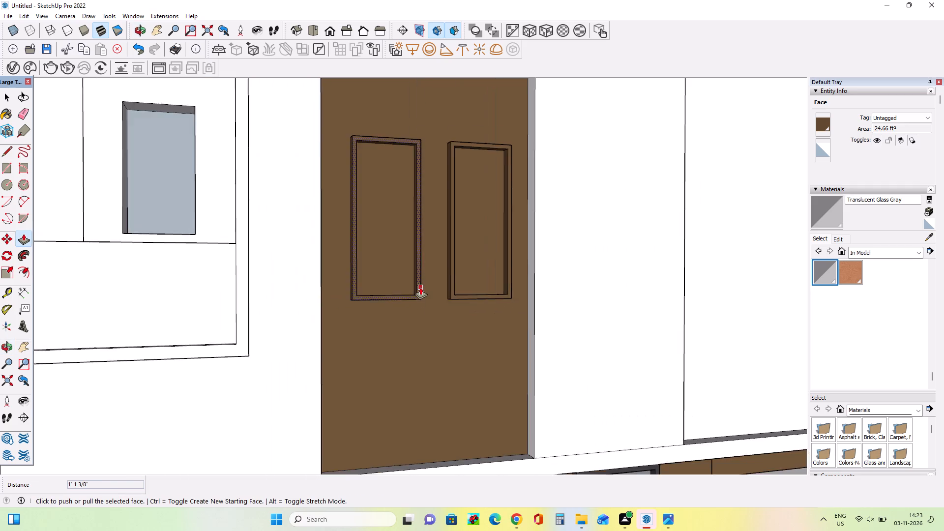
scroll(420, 287, down, 4)
middle_drag(435, 296, 386, 297)
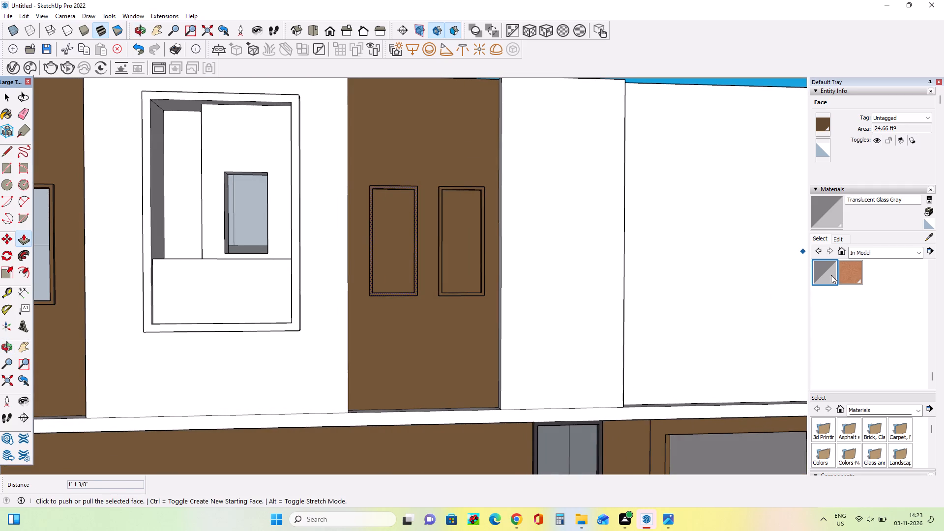
click(831, 275)
click(459, 263)
click(397, 268)
Examine the whole side facade against the reference image, looking at the top-floor wall beyond the new windows.
middle_drag(406, 291, 337, 291)
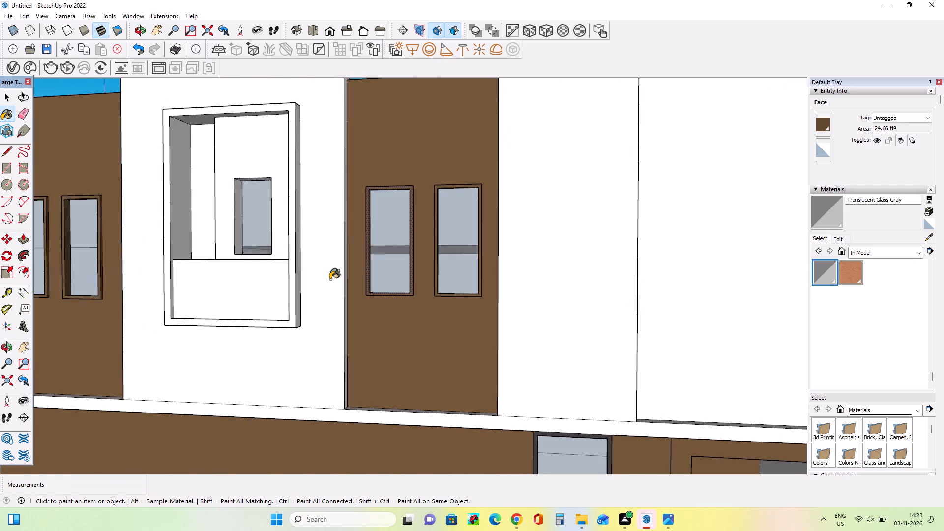
scroll(330, 279, down, 20)
scroll(330, 279, down, 4)
middle_drag(557, 371, 531, 379)
scroll(472, 403, up, 6)
middle_drag(560, 365, 577, 373)
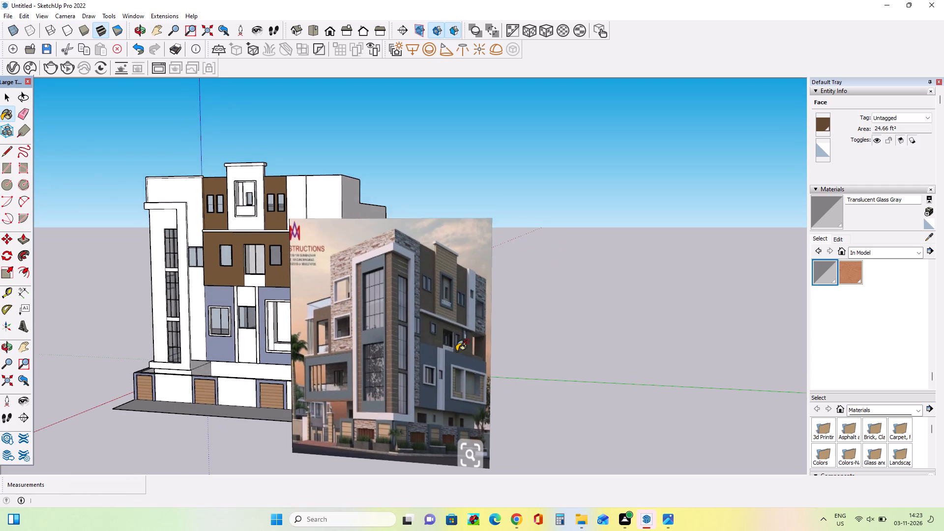
scroll(458, 351, up, 3)
middle_drag(558, 324, 644, 307)
scroll(644, 307, down, 1)
scroll(558, 296, down, 3)
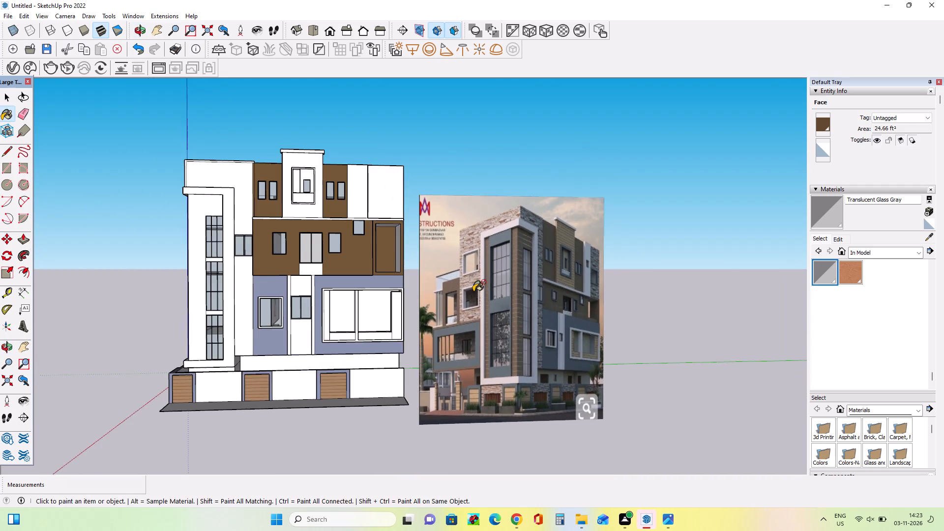
middle_drag(476, 295, 508, 351)
scroll(407, 249, up, 4)
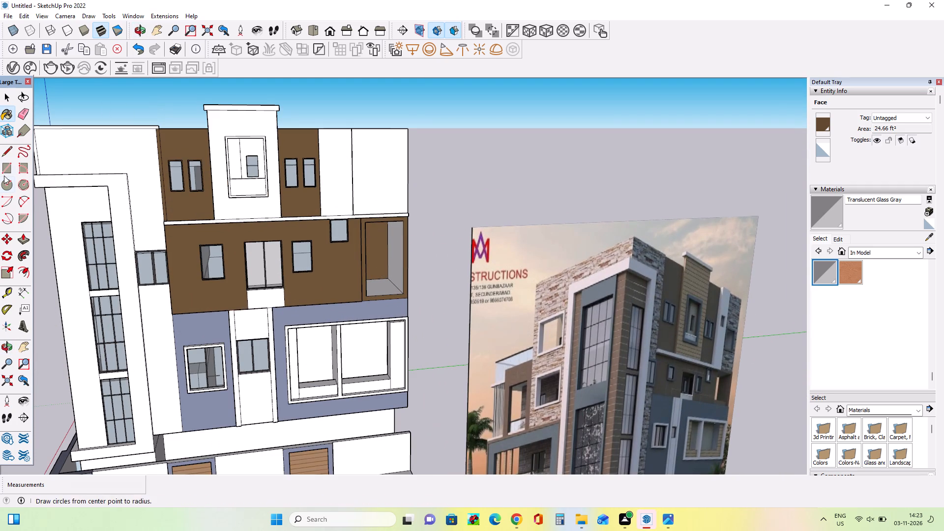
Draw a small upright window rectangle on the upper part of the narrow top-floor white wall beside the brown strip.
click(4, 167)
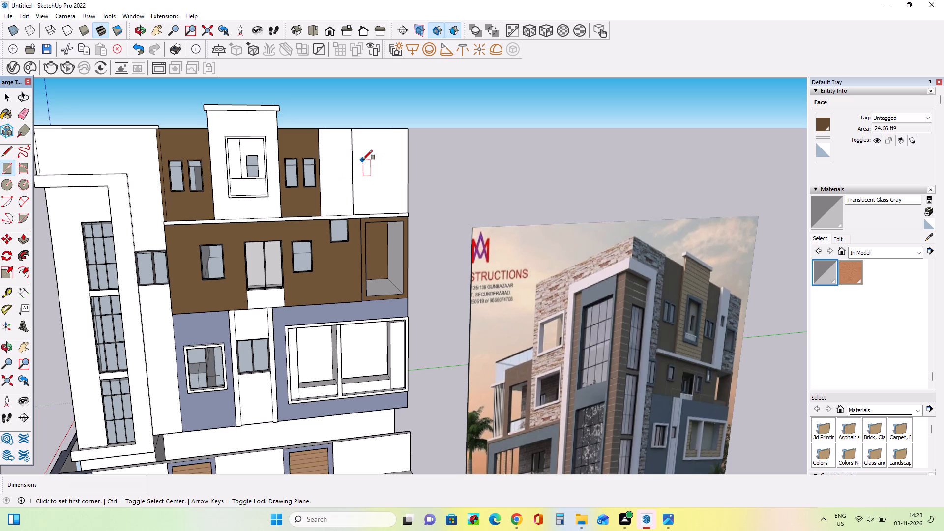
click(333, 149)
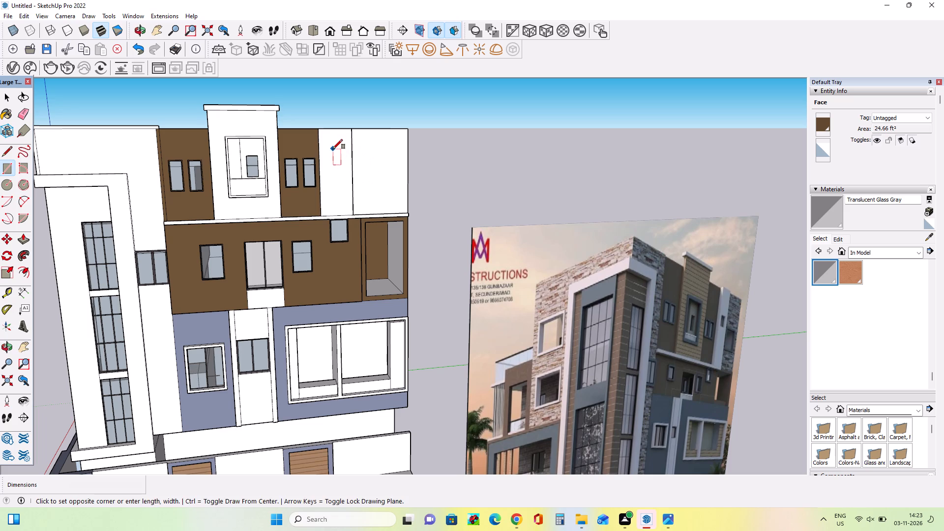
click(344, 172)
Examine the reference image's top floor to compare the small window in the white wall strip with the model.
middle_drag(377, 206, 384, 236)
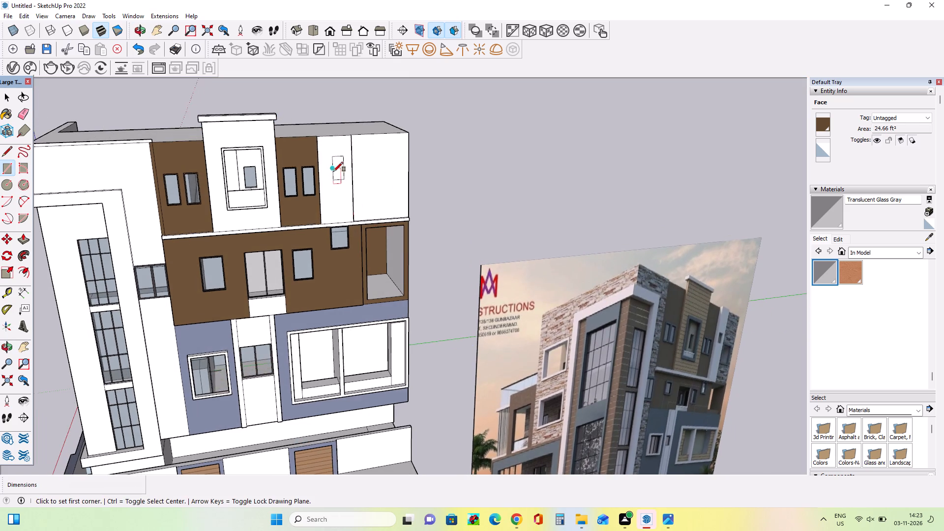
scroll(333, 171, up, 3)
scroll(312, 175, down, 7)
scroll(575, 284, up, 2)
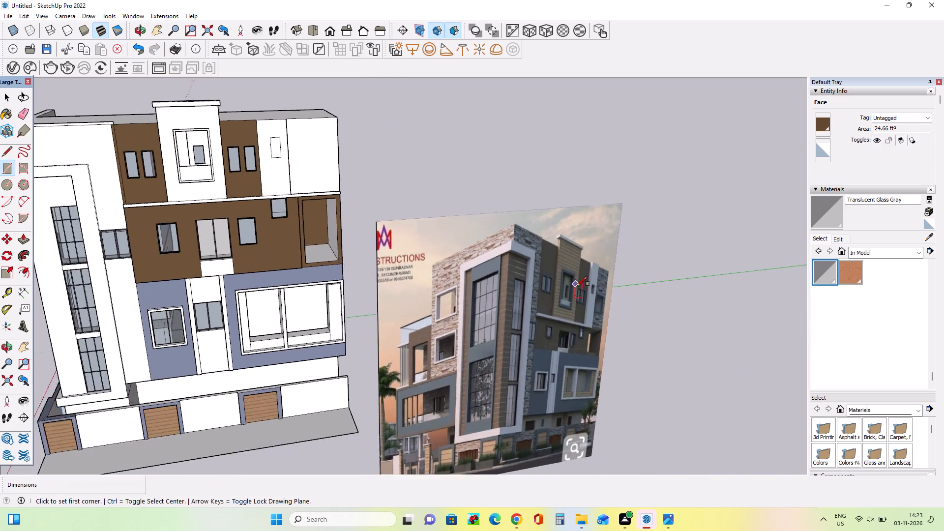
scroll(577, 286, up, 10)
scroll(600, 320, up, 1)
scroll(600, 320, down, 10)
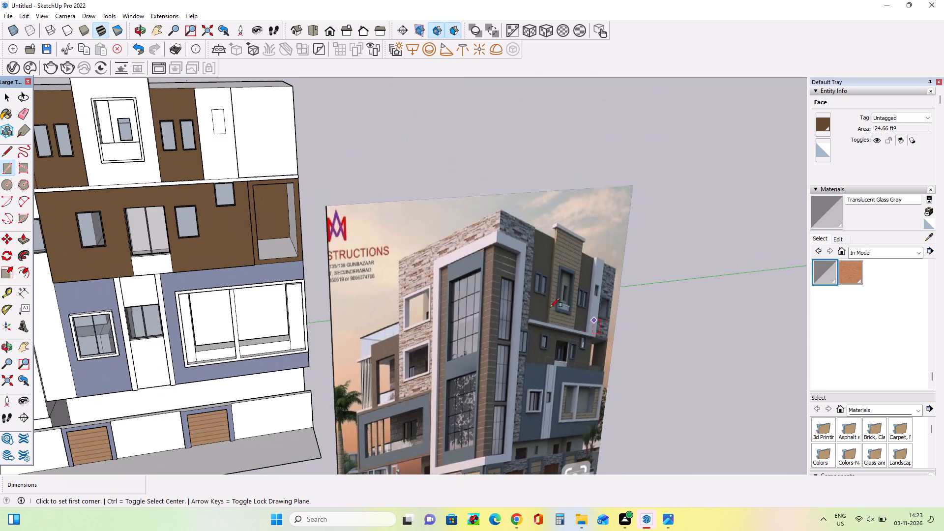
Push the small upright window rectangle into the narrow top-floor white wall strip to form a recess.
middle_drag(222, 165, 241, 191)
scroll(199, 131, up, 4)
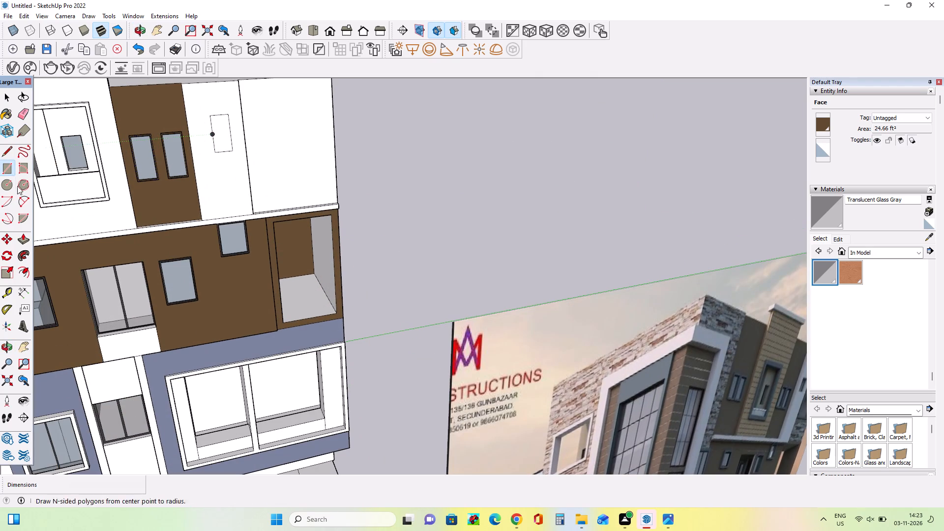
click(25, 241)
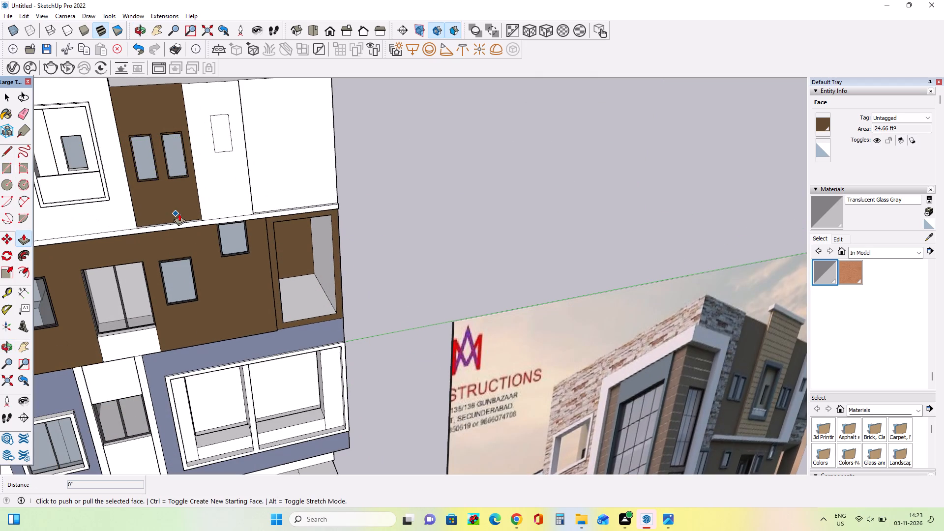
scroll(178, 199, up, 1)
drag(226, 140, 224, 133)
key(ctrl+z)
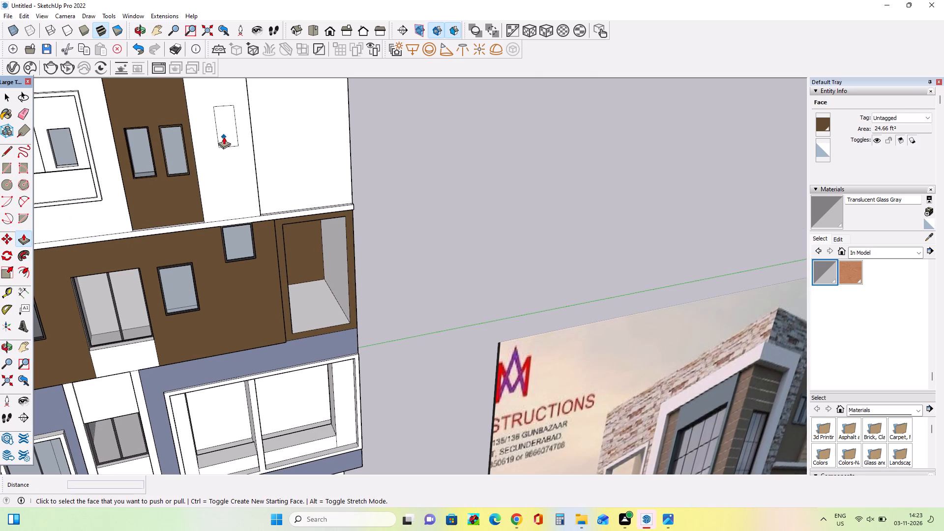
drag(228, 130, 228, 126)
middle_drag(273, 167, 272, 199)
scroll(220, 157, up, 3)
middle_drag(220, 157, 115, 190)
scroll(225, 122, up, 3)
drag(226, 122, 219, 122)
middle_drag(230, 161, 281, 165)
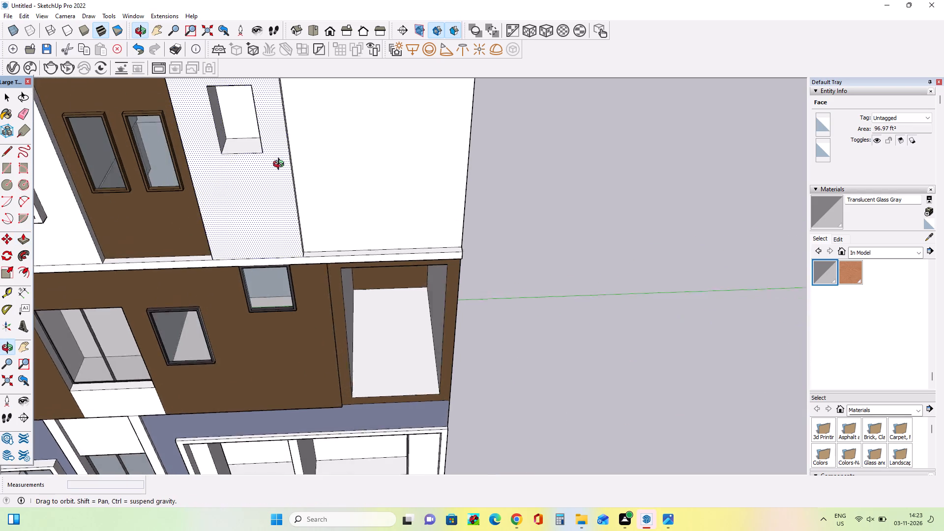
middle_drag(281, 165, 361, 115)
click(298, 116)
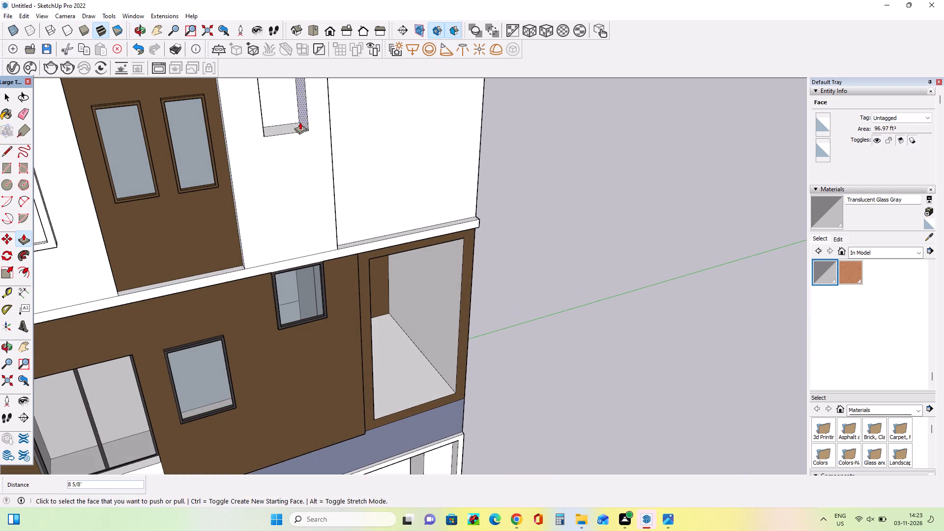
middle_drag(293, 161, 279, 202)
scroll(267, 204, down, 11)
middle_drag(260, 184, 205, 59)
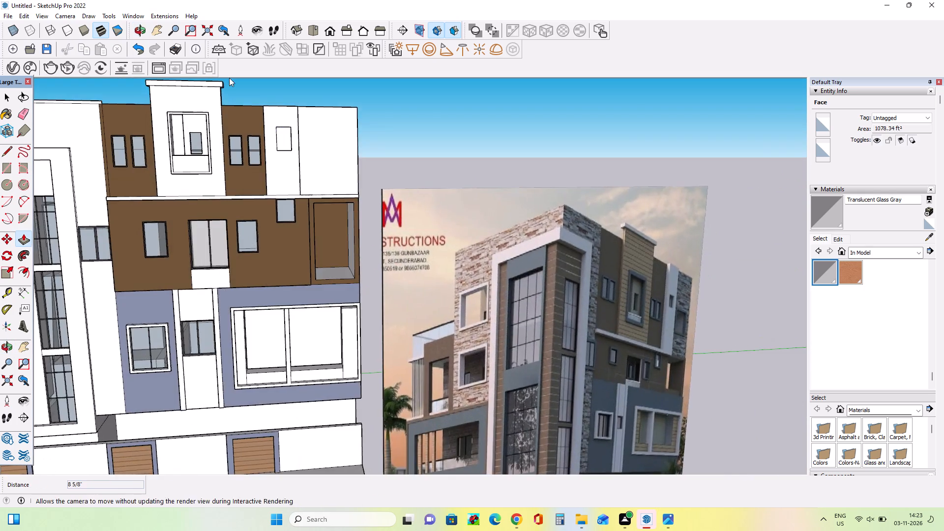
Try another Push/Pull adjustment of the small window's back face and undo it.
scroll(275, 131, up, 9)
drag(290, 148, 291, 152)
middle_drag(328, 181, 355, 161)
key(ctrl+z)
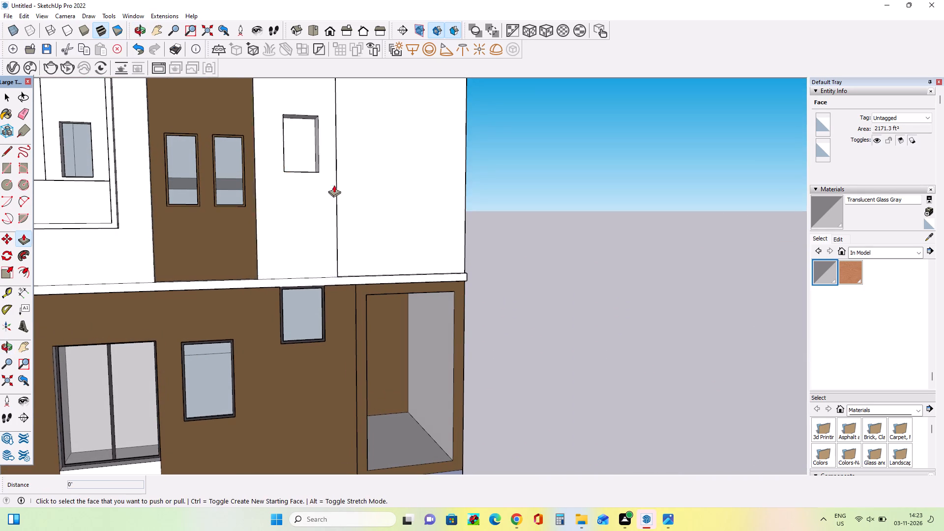
Move the small window's back face by about 2' 10 1/2" to make its recess shallower.
middle_drag(328, 187, 249, 238)
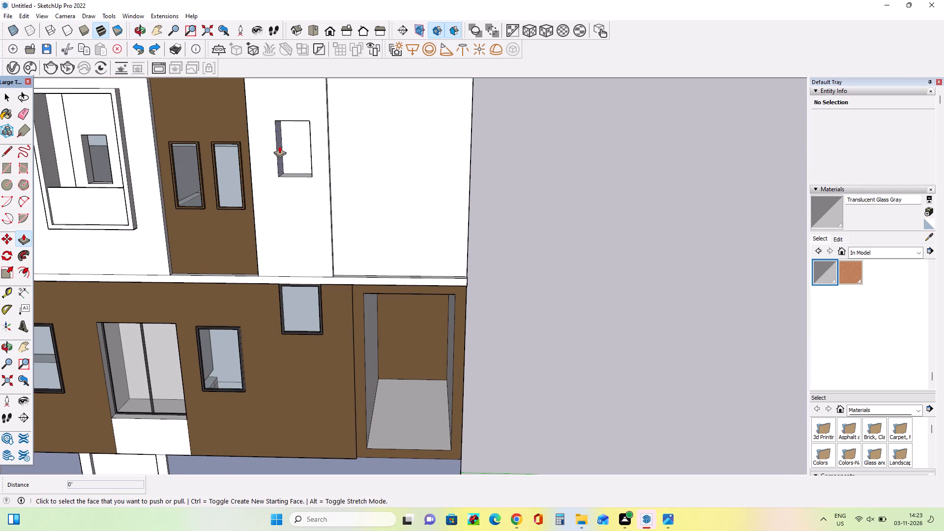
click(291, 148)
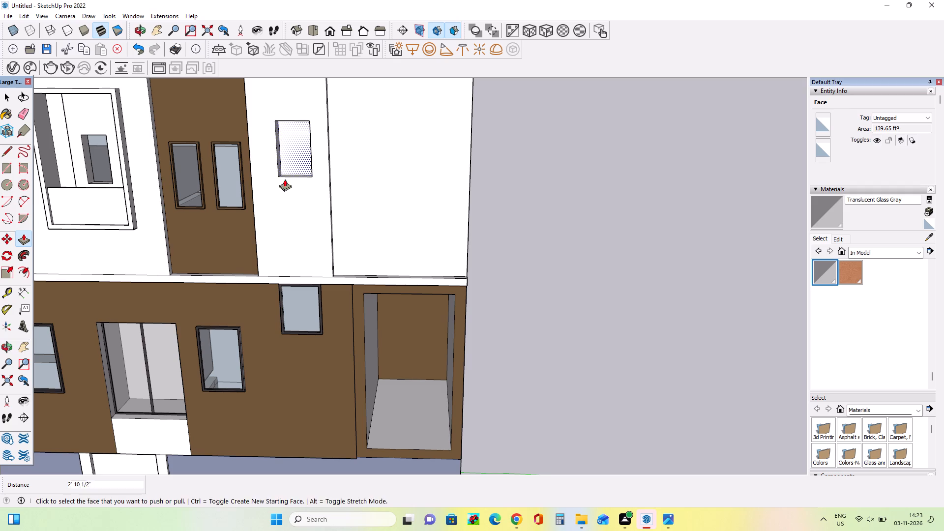
middle_drag(288, 181, 297, 190)
Paint the small recessed window's pane in the white strip with Translucent Glass Gray.
click(820, 276)
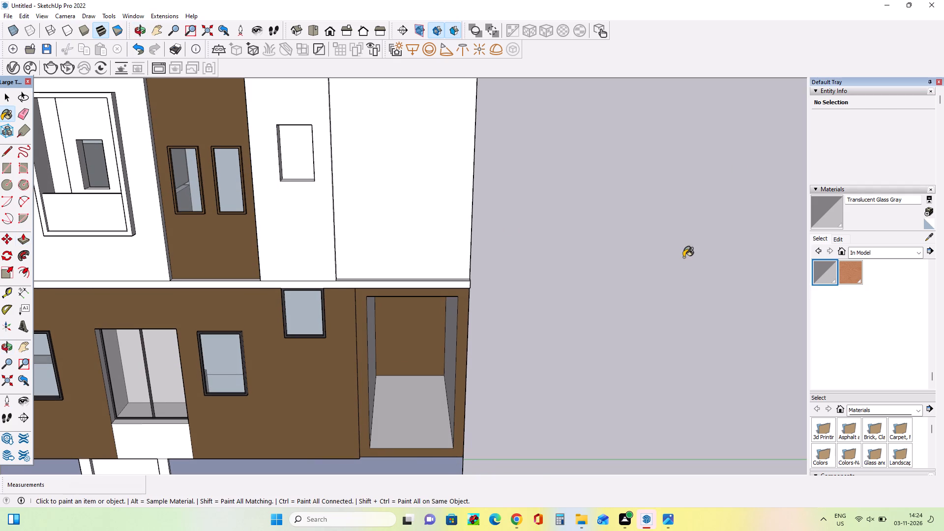
click(297, 165)
Examine the whole side facade against the reference image, looking at the end wall of the top floor.
middle_drag(334, 202, 343, 221)
scroll(333, 225, down, 4)
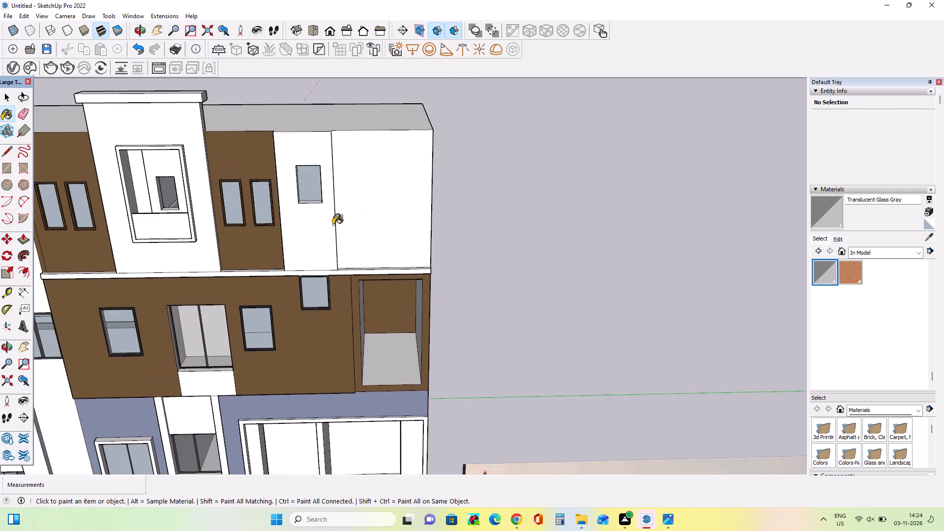
scroll(333, 225, down, 4)
middle_drag(331, 222, 338, 187)
scroll(318, 250, down, 4)
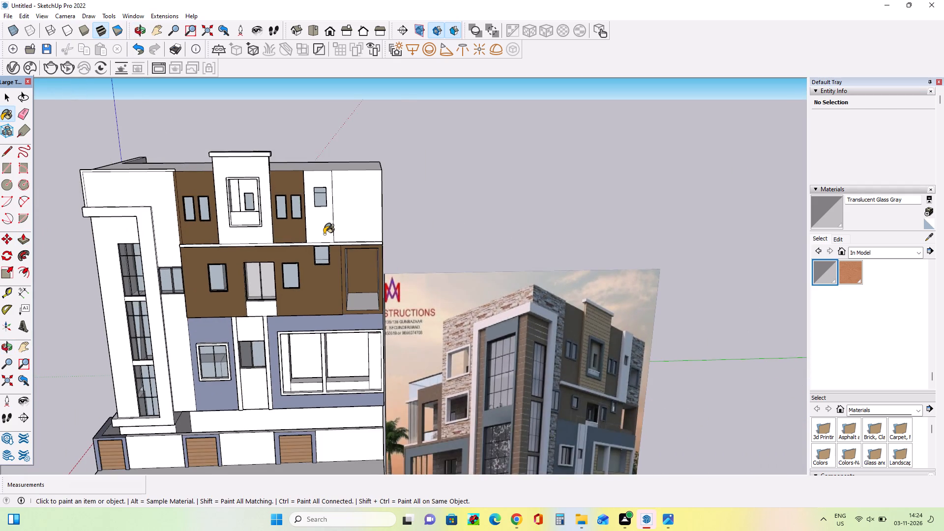
scroll(324, 234, down, 5)
middle_drag(329, 194, 336, 174)
scroll(319, 176, up, 4)
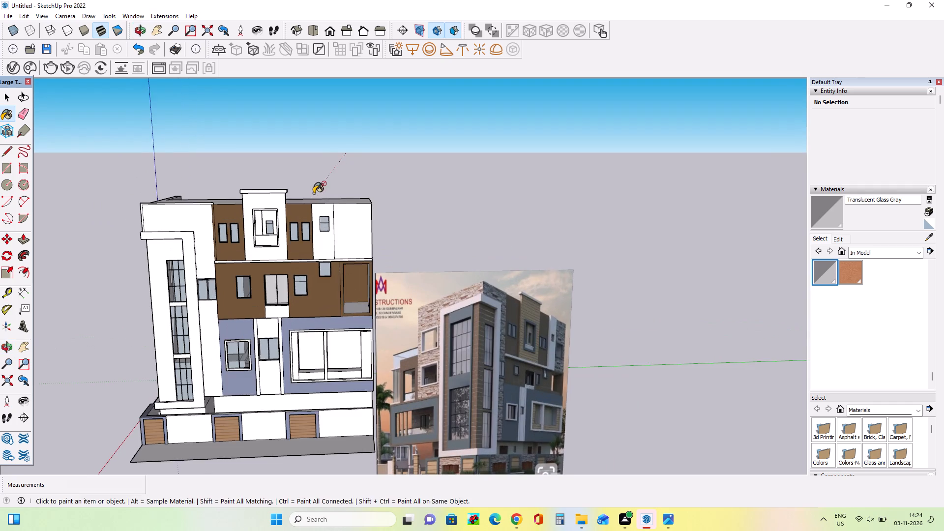
middle_drag(315, 197, 327, 206)
middle_click(311, 222)
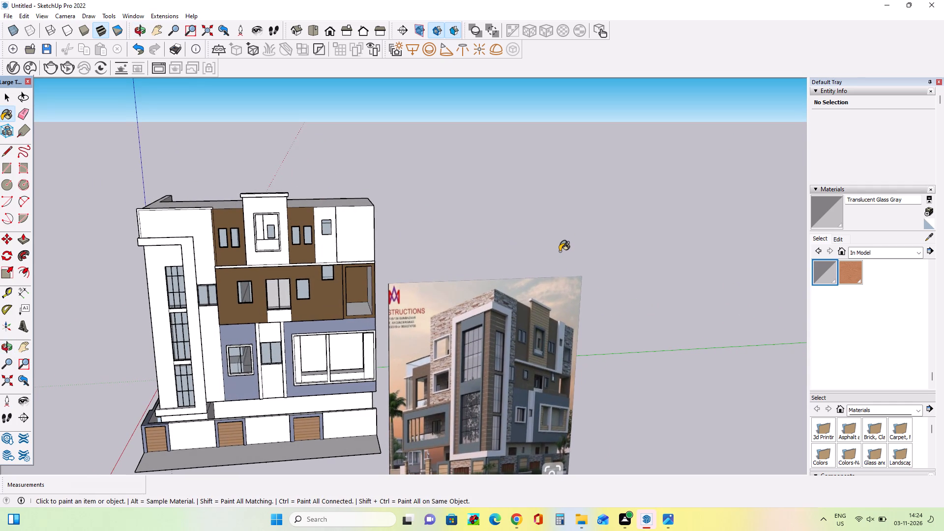
middle_drag(560, 251, 561, 257)
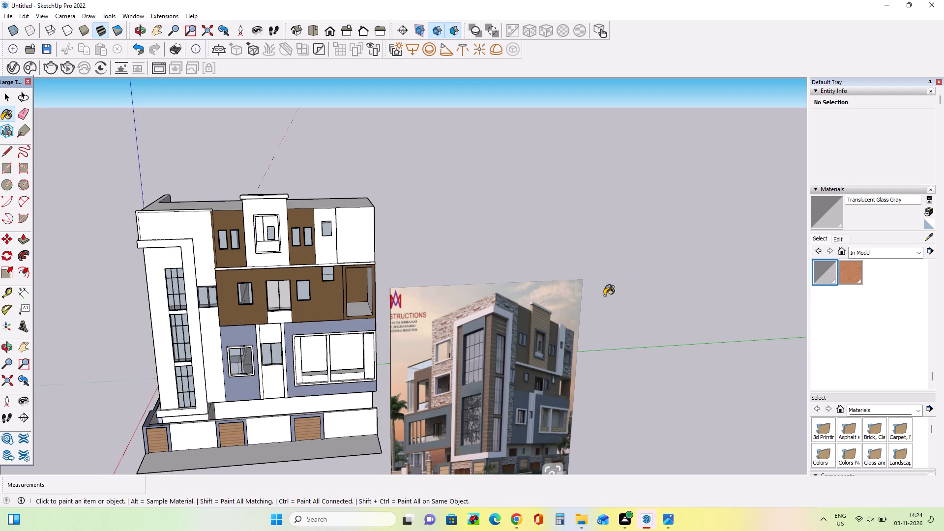
middle_drag(604, 296, 606, 303)
middle_drag(628, 315, 627, 304)
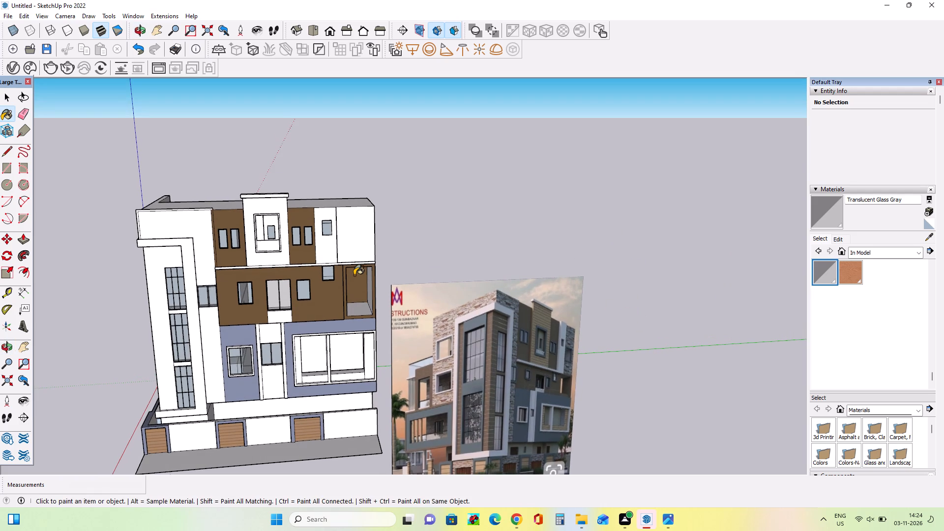
scroll(354, 275, up, 3)
middle_click(353, 275)
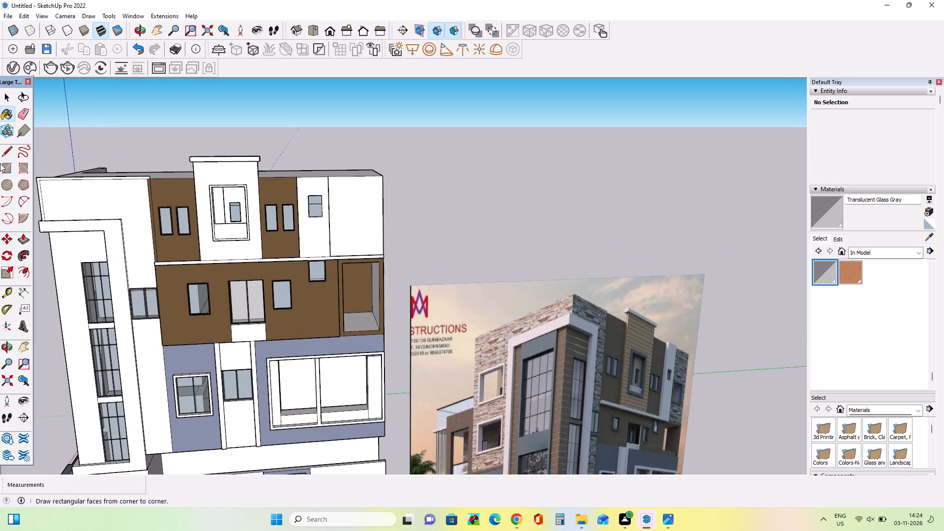
Draw a roughly square window rectangle in the middle of the wide white wall at the top floor's far end.
click(5, 163)
middle_drag(259, 251, 257, 265)
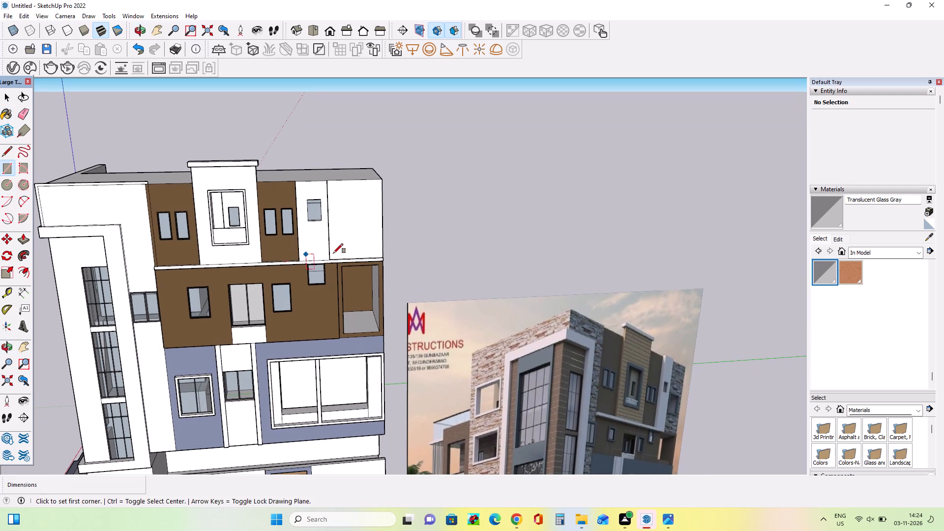
middle_drag(361, 262, 353, 255)
middle_drag(354, 255, 344, 259)
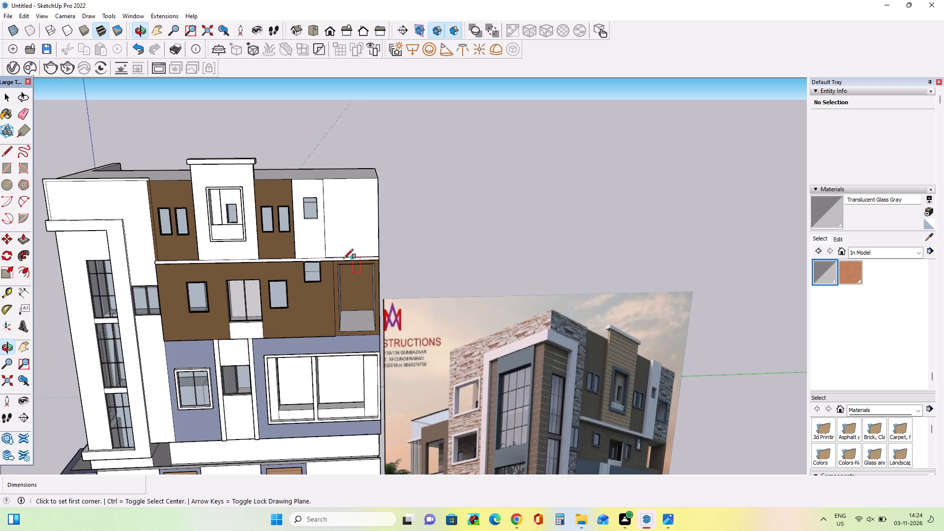
scroll(339, 234, down, 1)
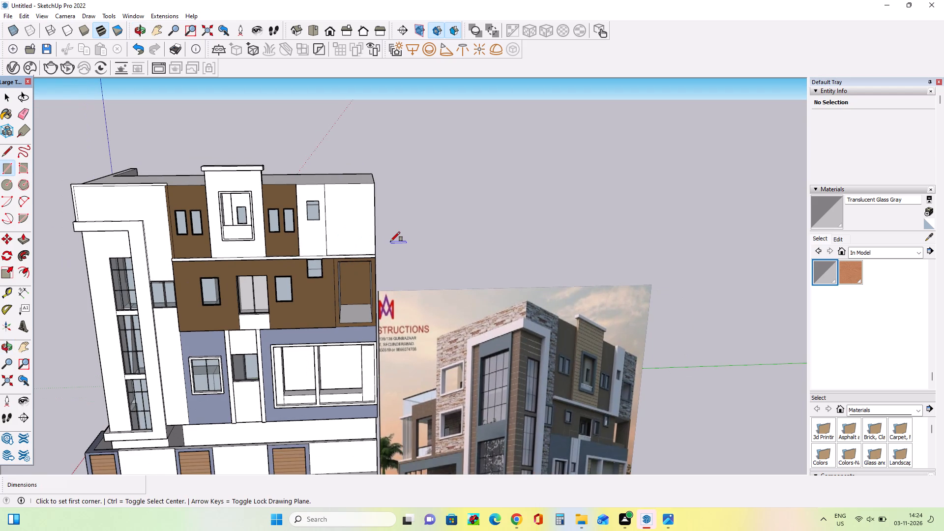
middle_drag(387, 244, 383, 249)
middle_click(382, 250)
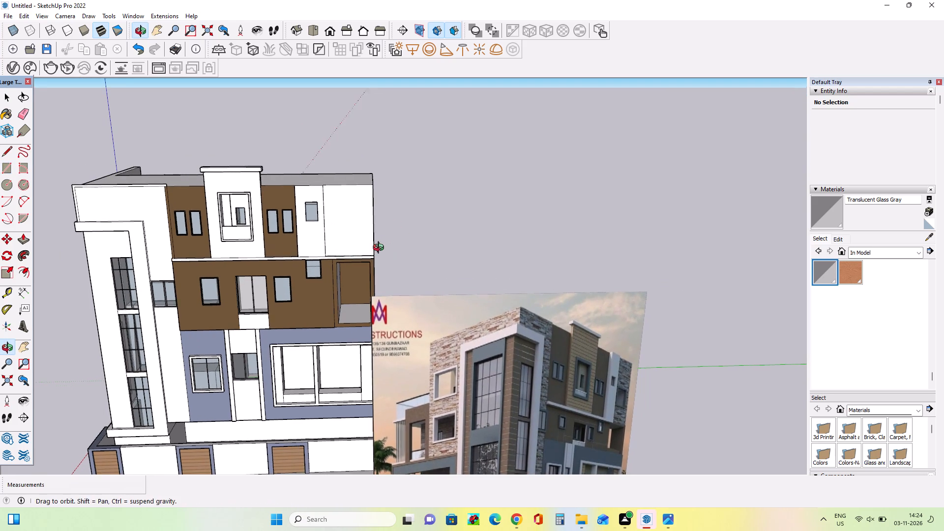
scroll(380, 244, down, 2)
middle_drag(380, 243, 381, 236)
scroll(337, 221, up, 1)
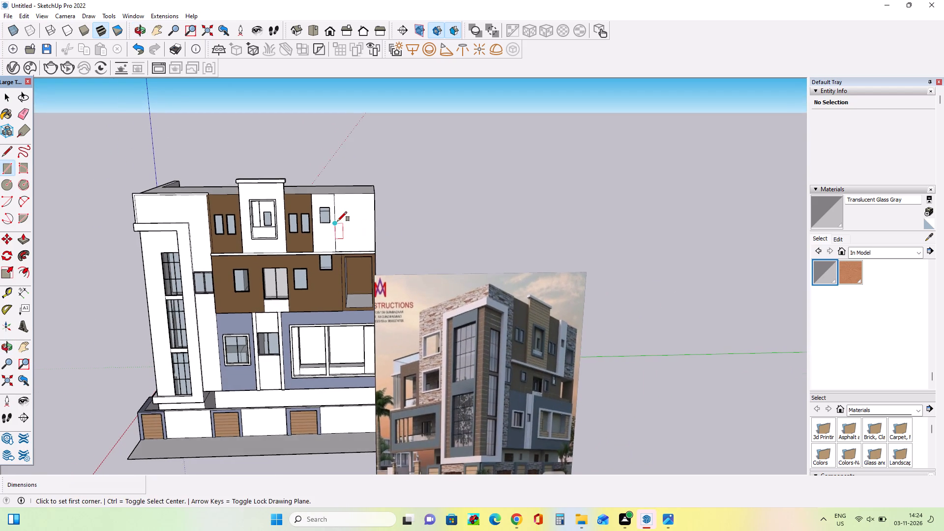
scroll(337, 221, up, 1)
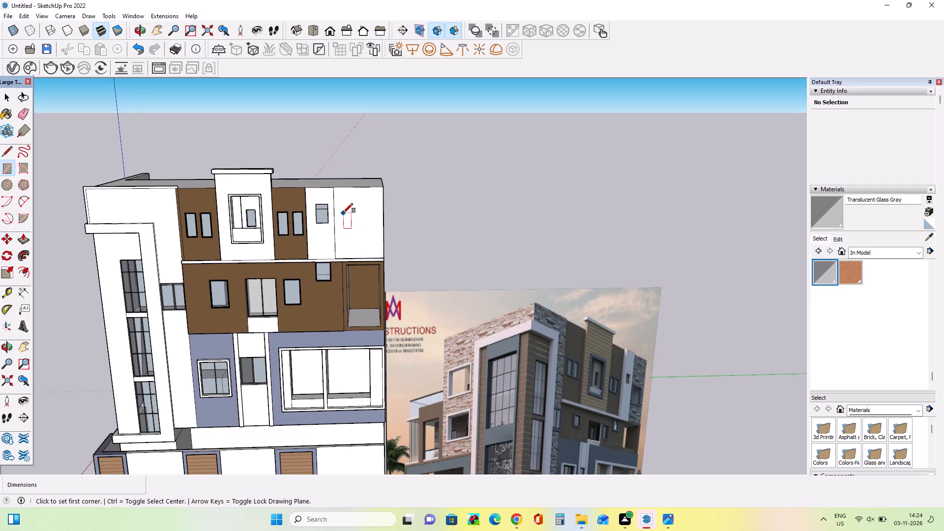
click(345, 211)
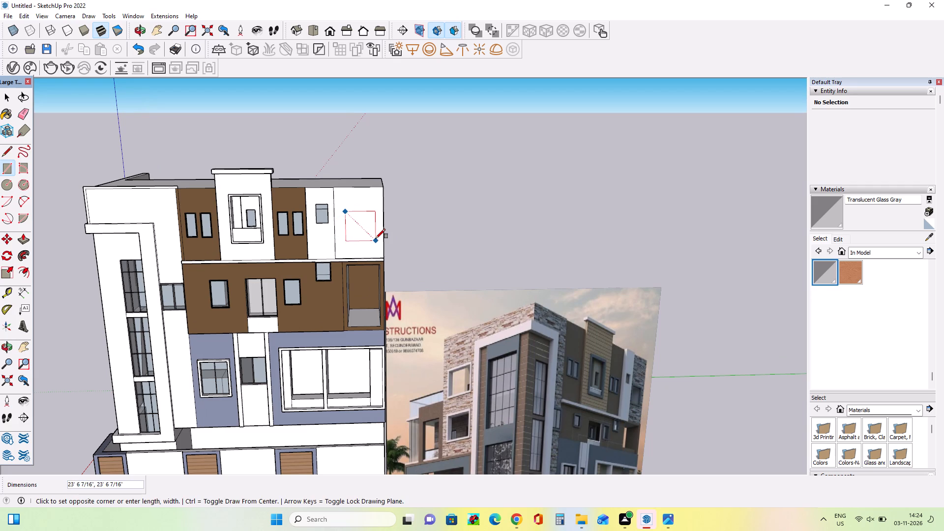
scroll(372, 241, up, 4)
click(372, 241)
Offset the square window outline slightly inward to form a thin frame border.
middle_drag(373, 252, 381, 261)
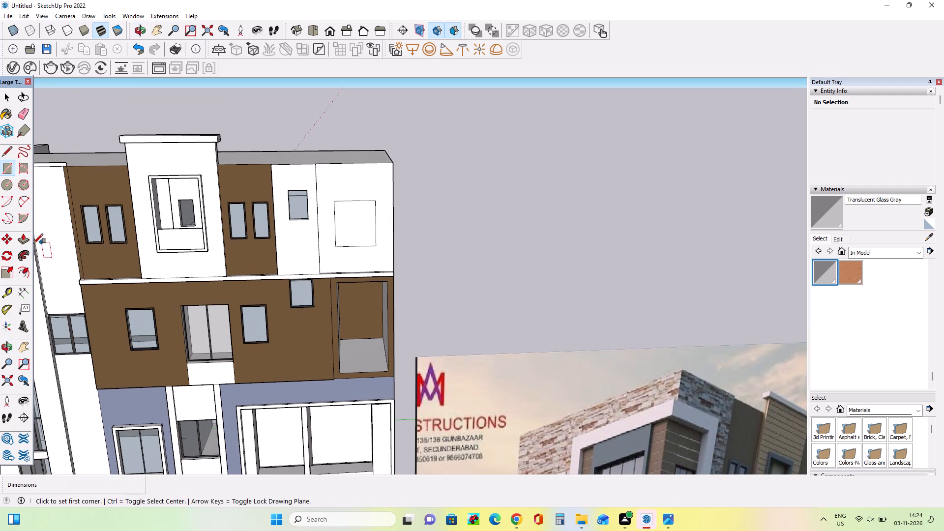
click(26, 268)
scroll(336, 235, up, 2)
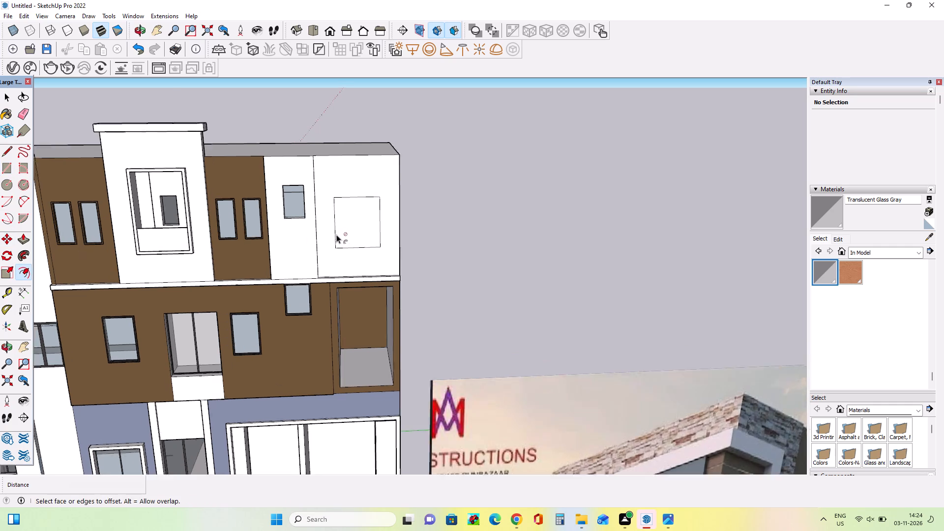
scroll(336, 235, up, 1)
drag(351, 226, 337, 234)
Pull the square window's thin frame border outward about 1' 8 1/8" from the end wall.
middle_drag(354, 252, 361, 265)
scroll(361, 265, up, 1)
scroll(361, 265, down, 13)
scroll(525, 353, up, 8)
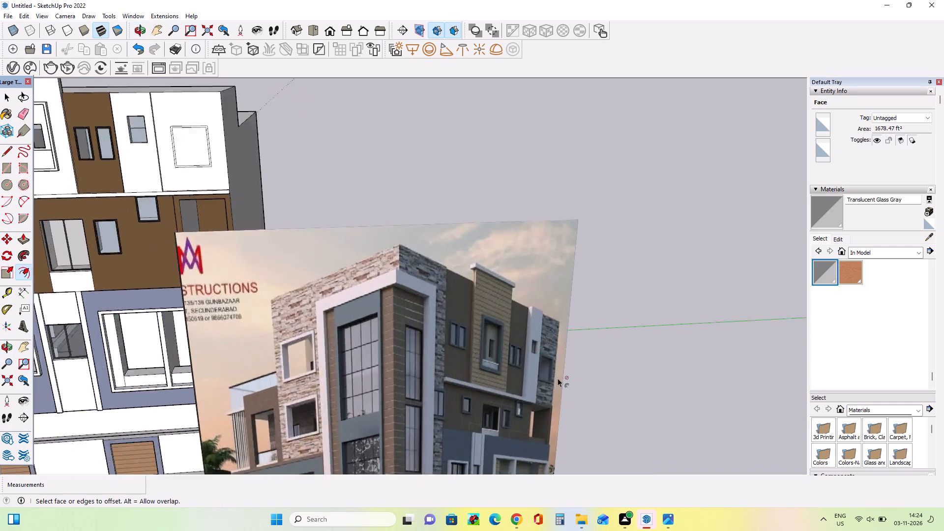
scroll(558, 378, up, 7)
scroll(558, 378, down, 15)
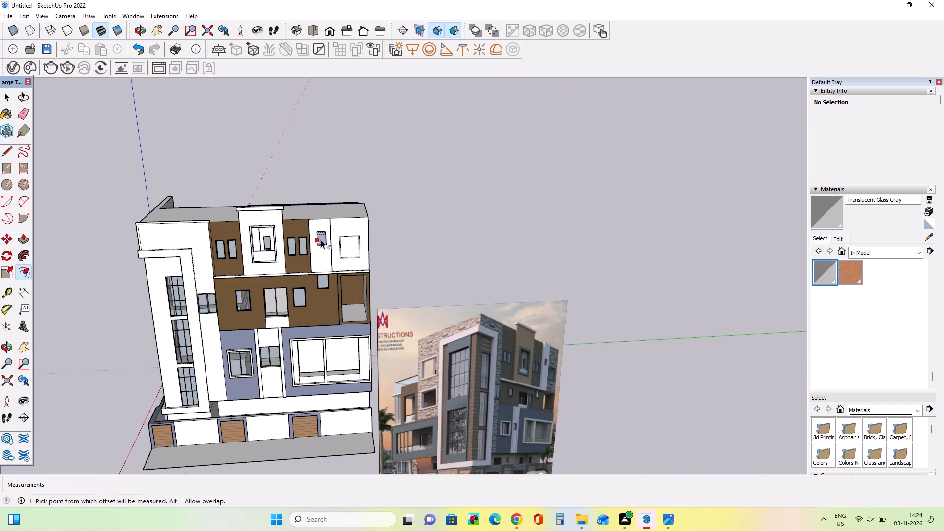
scroll(321, 239, up, 10)
click(5, 95)
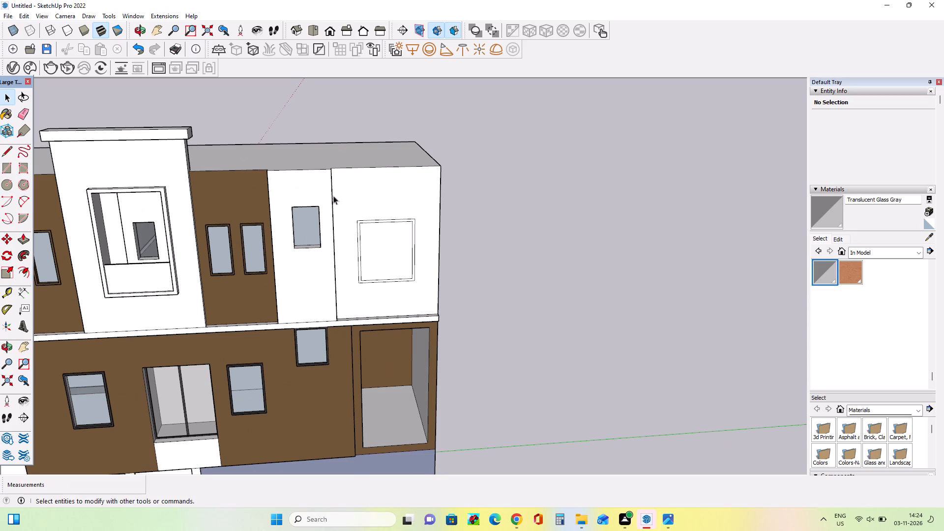
scroll(362, 283, up, 7)
click(371, 281)
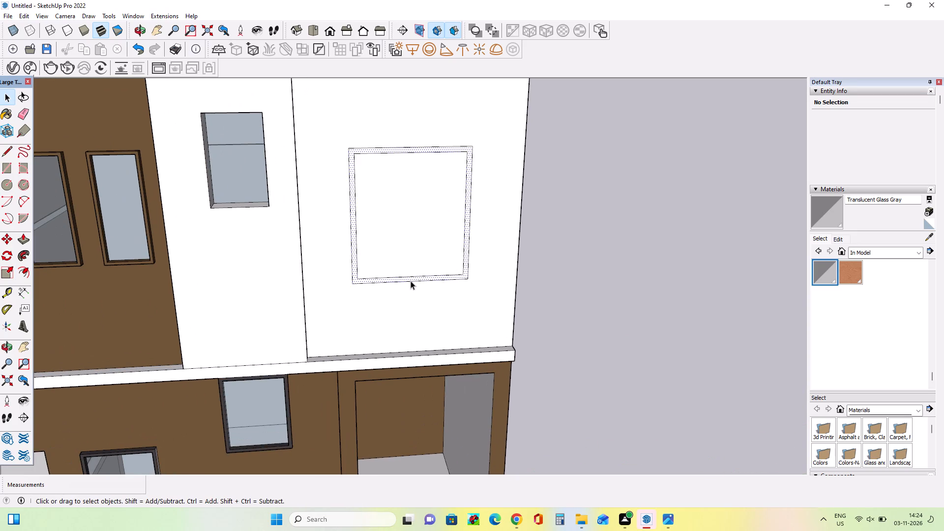
scroll(411, 281, down, 4)
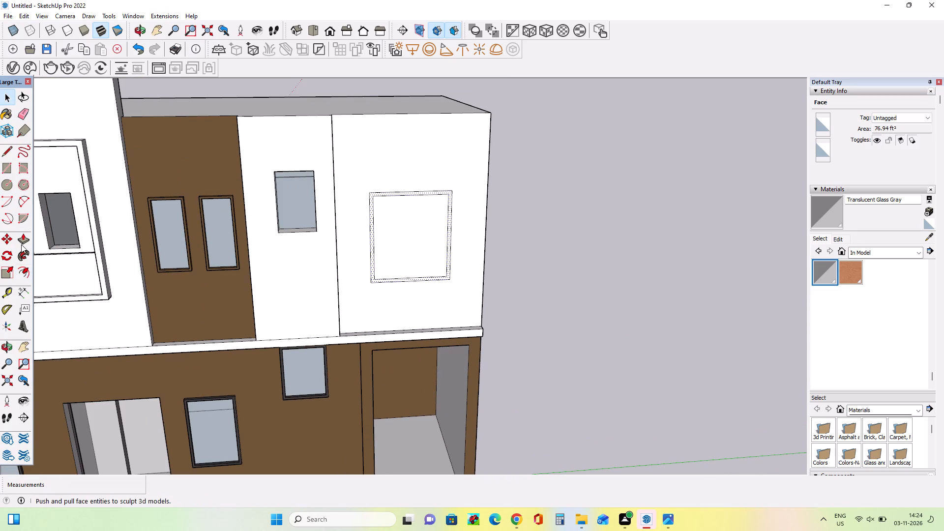
click(21, 243)
scroll(391, 290, up, 4)
click(366, 275)
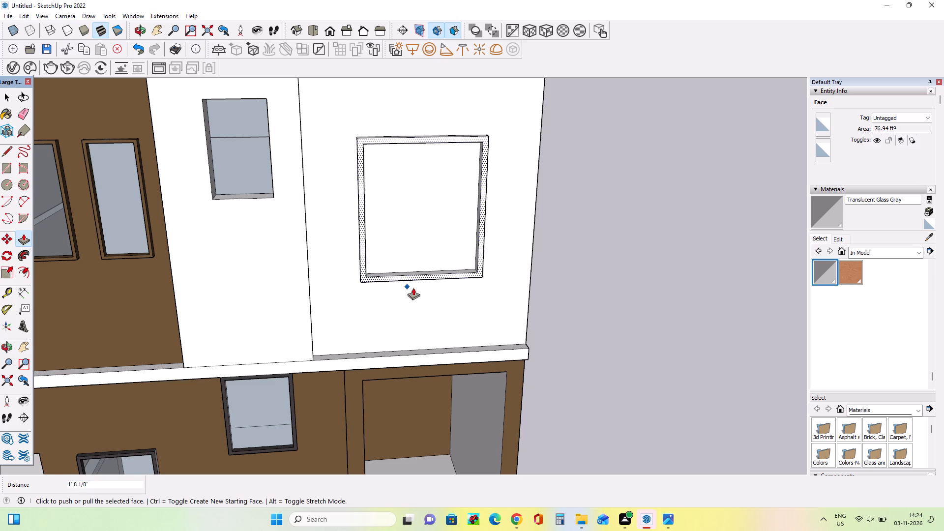
middle_drag(413, 288, 425, 303)
Paint the pane of the framed square window in the top-floor end wall with Translucent Glass Gray.
scroll(394, 264, down, 20)
scroll(394, 264, down, 1)
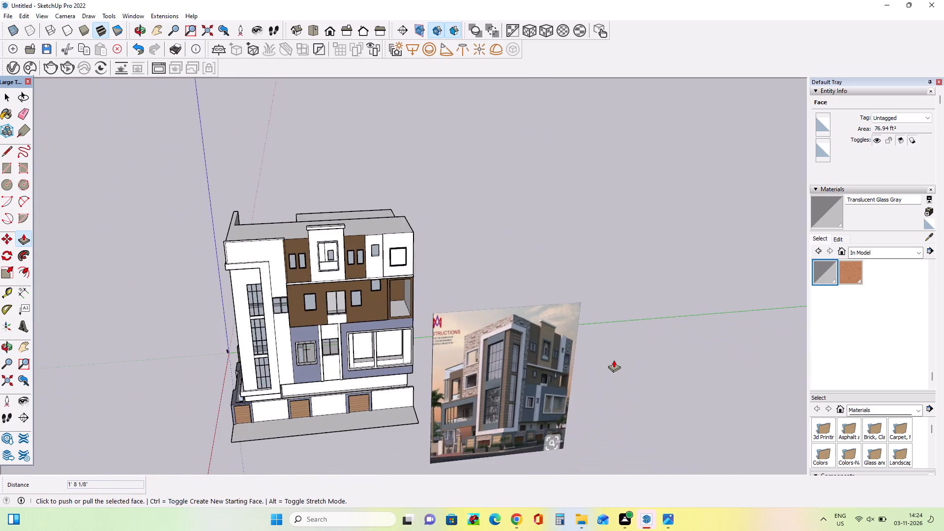
scroll(614, 360, up, 14)
scroll(670, 349, down, 10)
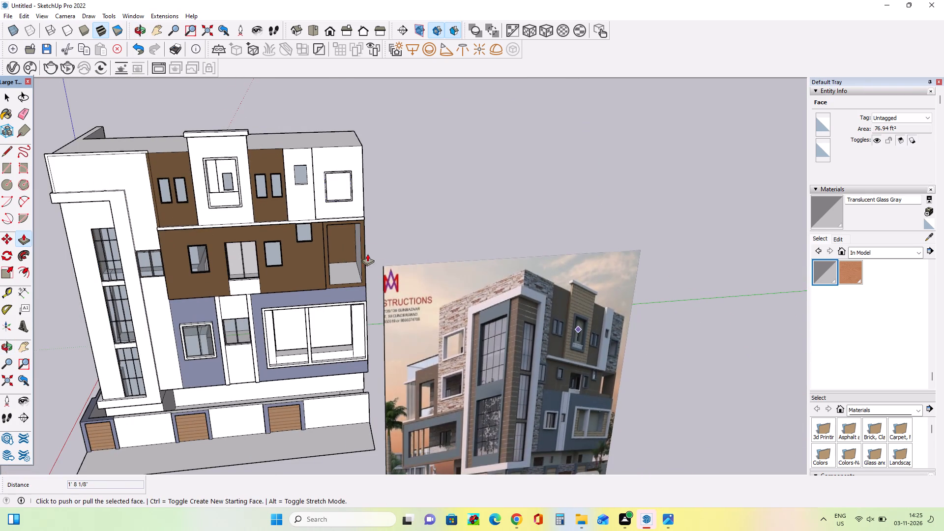
click(825, 271)
scroll(334, 213, up, 3)
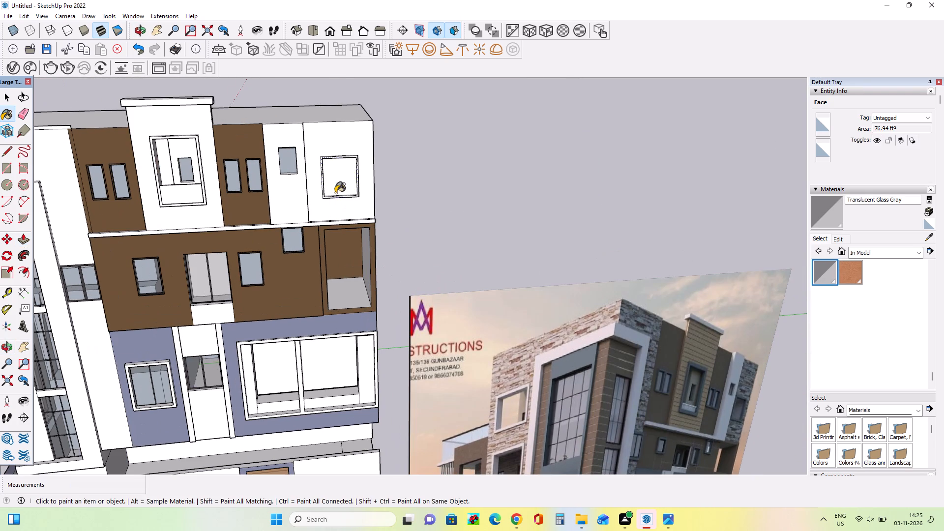
click(337, 182)
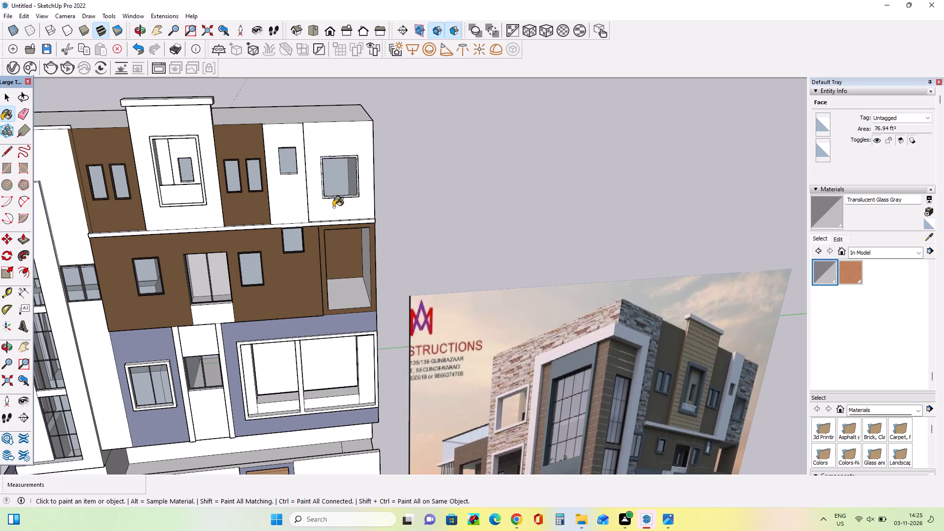
Paint the top-floor end wall around the framed square window with Brick Tumbled from Brick, Cladding and Siding.
scroll(333, 207, down, 4)
middle_drag(333, 207, 341, 222)
scroll(341, 222, down, 4)
middle_drag(341, 222, 364, 143)
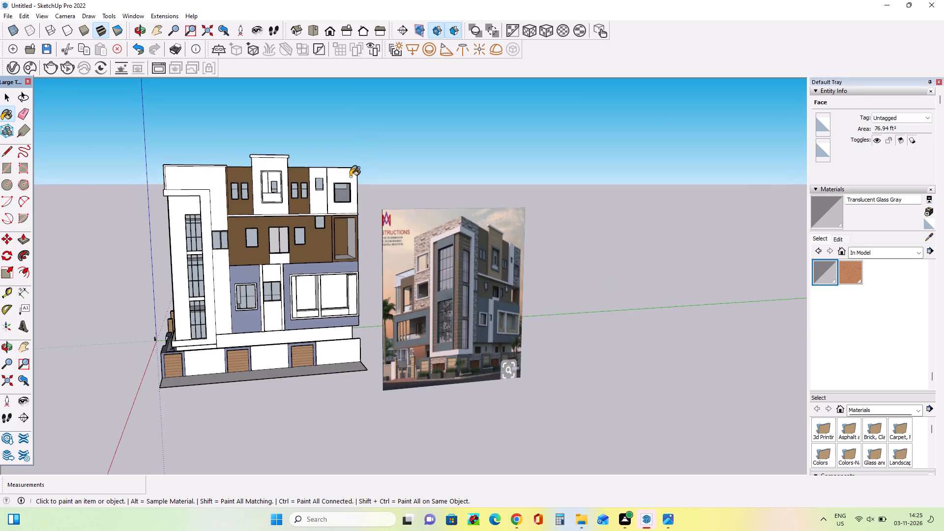
scroll(350, 179, up, 3)
click(892, 251)
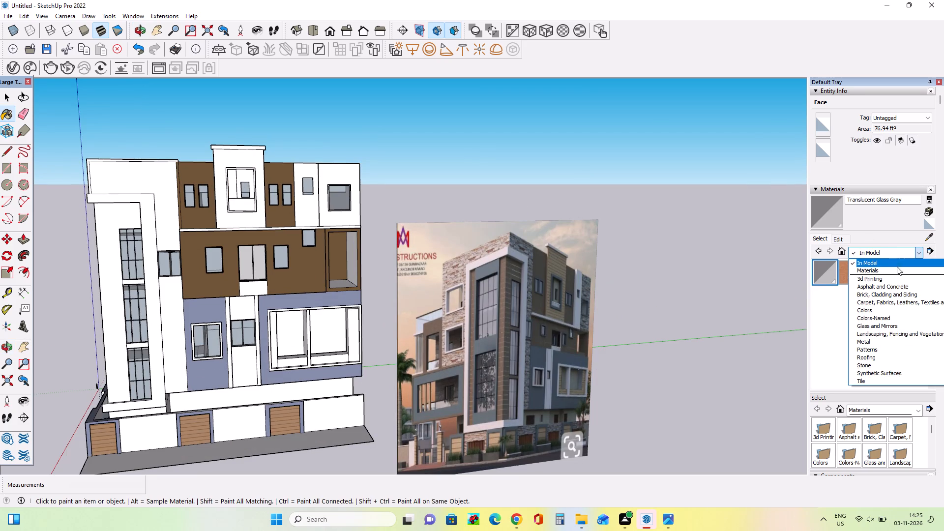
click(900, 297)
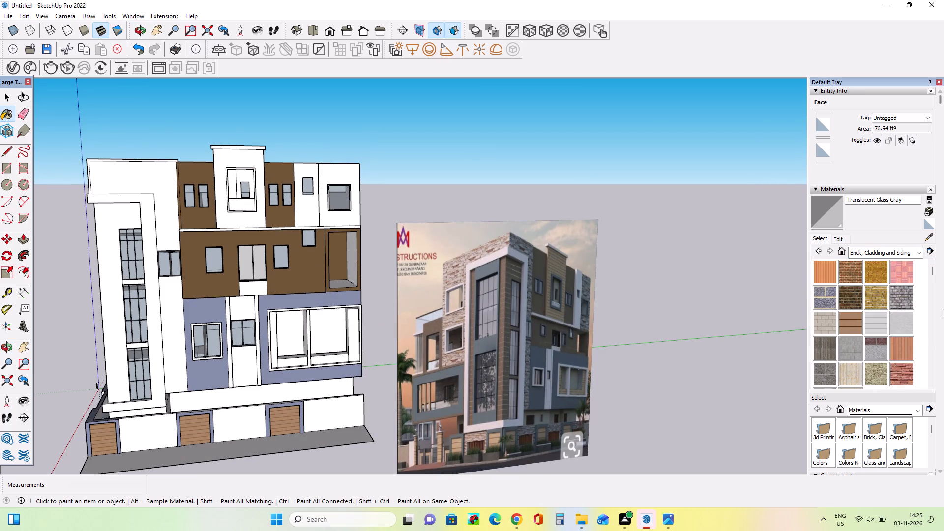
click(902, 298)
click(325, 179)
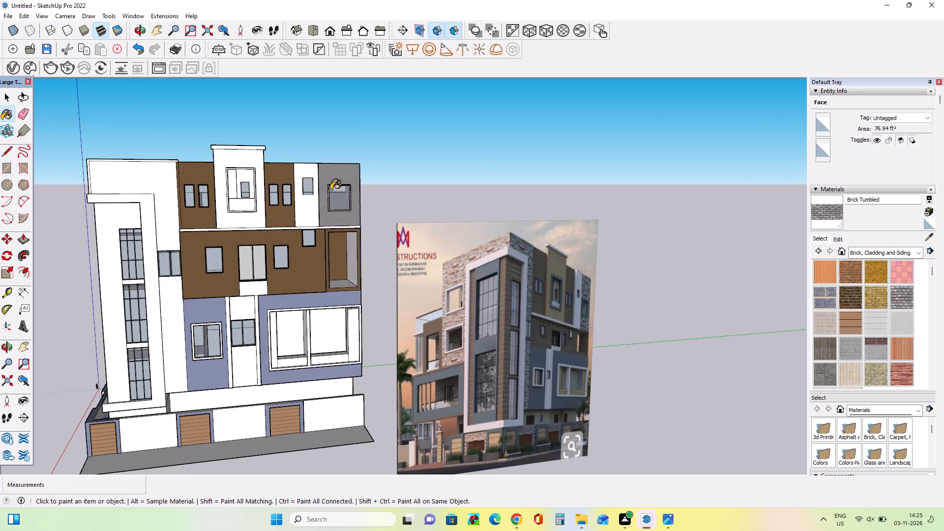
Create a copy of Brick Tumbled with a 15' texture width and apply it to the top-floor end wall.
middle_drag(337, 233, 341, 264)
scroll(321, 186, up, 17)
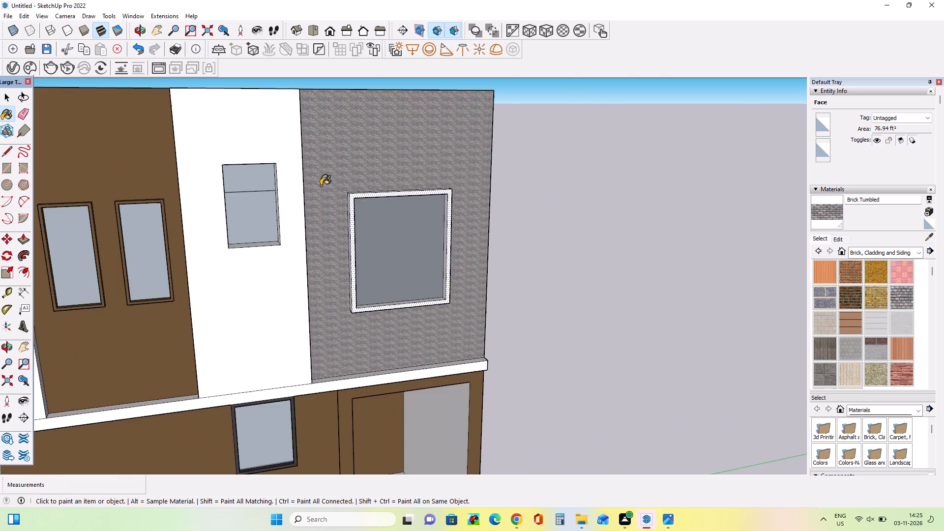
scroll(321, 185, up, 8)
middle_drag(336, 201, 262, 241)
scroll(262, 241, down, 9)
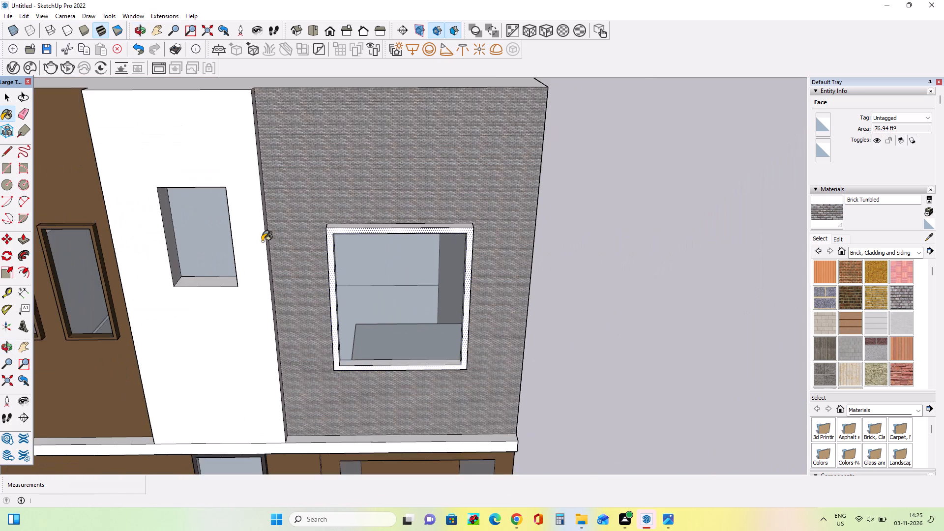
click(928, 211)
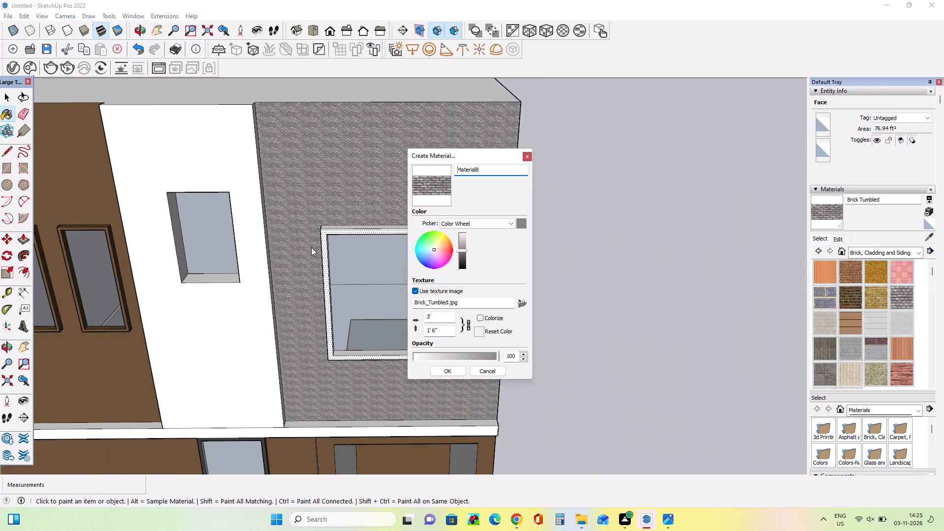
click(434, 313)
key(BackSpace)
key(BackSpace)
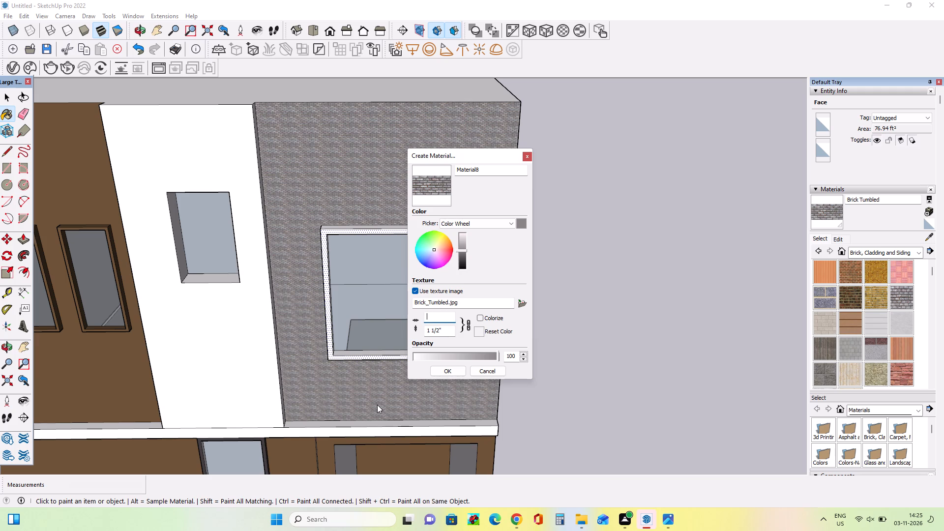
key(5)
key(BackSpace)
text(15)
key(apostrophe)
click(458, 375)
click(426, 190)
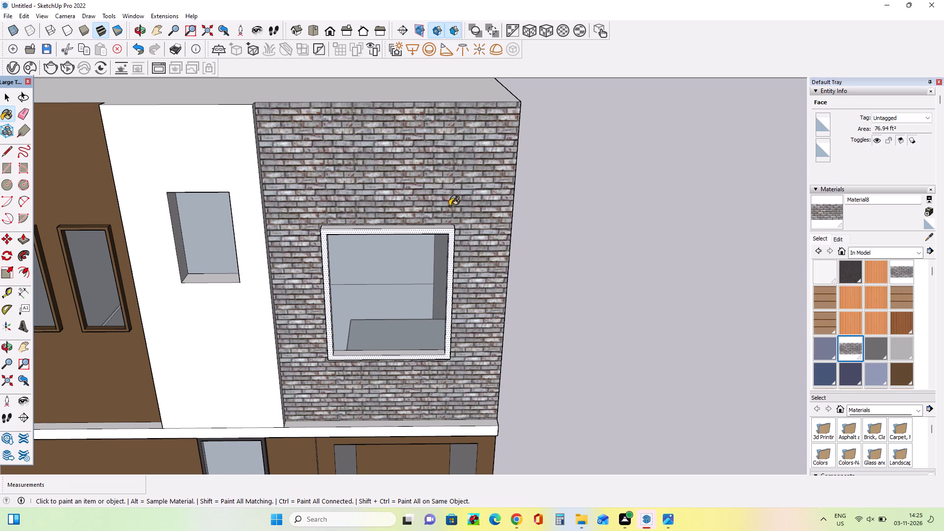
Create another tumbled brick material with a 30' texture width and apply it to the top-floor end wall.
middle_drag(451, 208, 485, 206)
scroll(485, 206, down, 19)
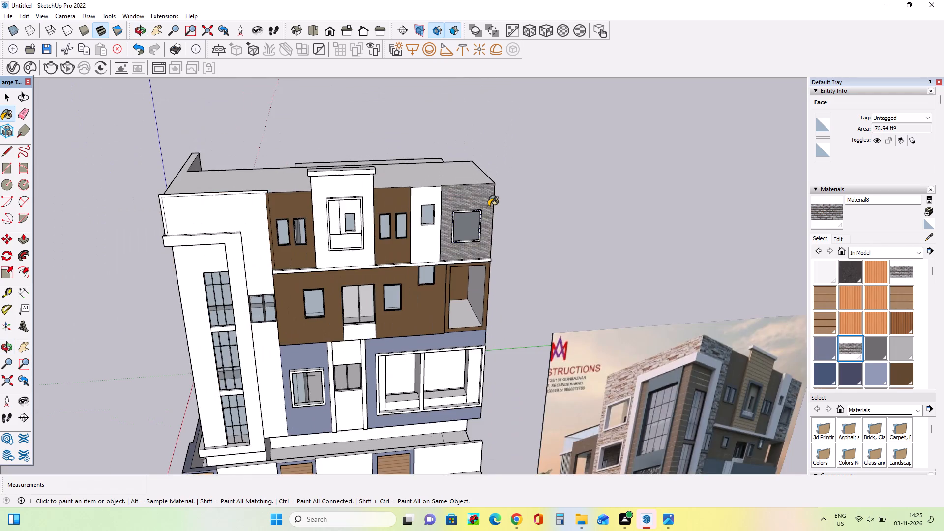
middle_drag(488, 206, 484, 173)
scroll(485, 198, up, 2)
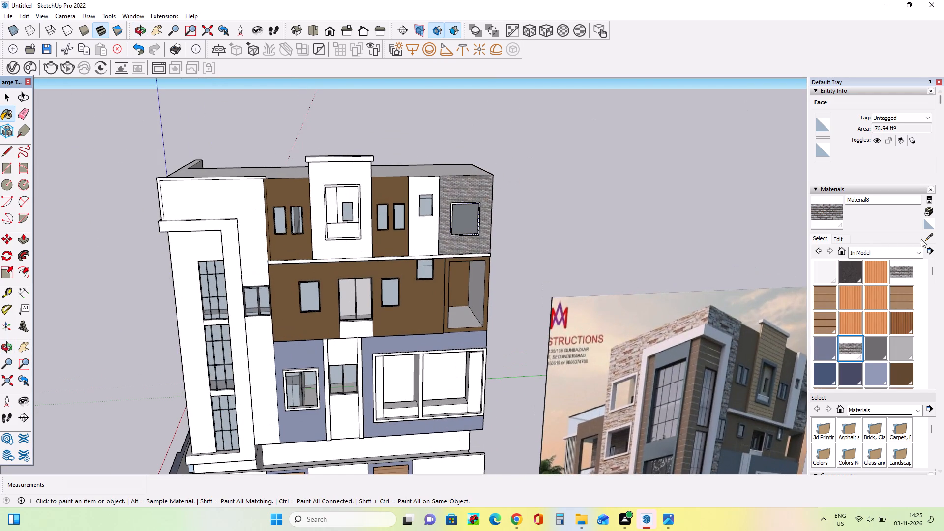
click(931, 212)
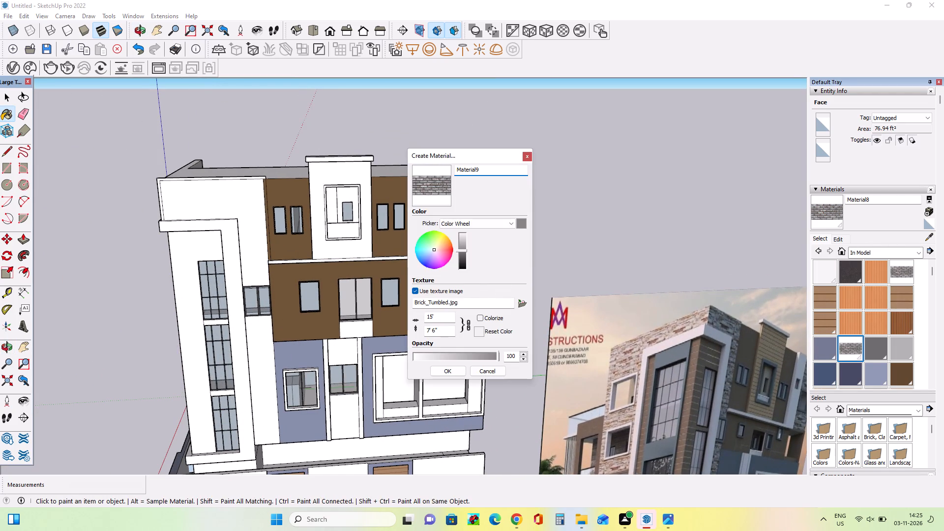
click(448, 313)
key(BackSpace)
key(BackSpace)
key(BackSpace)
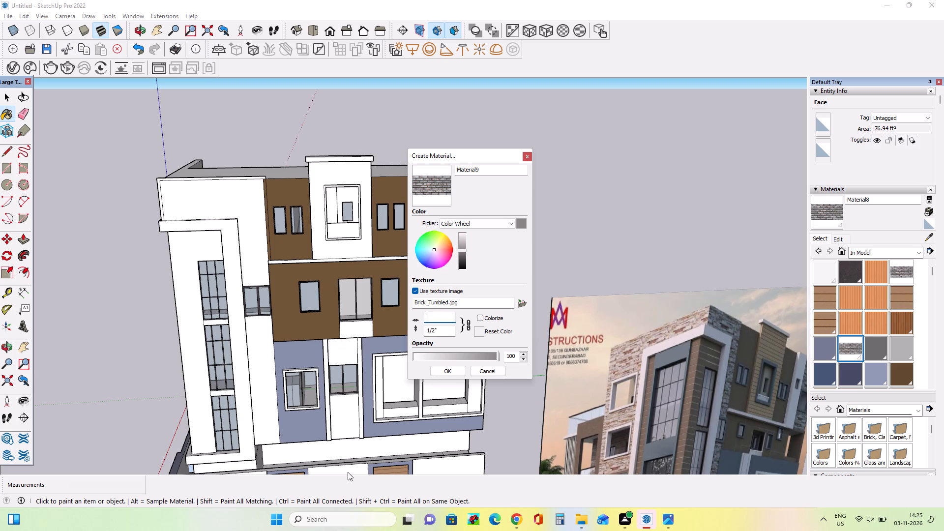
text(30)
key(apostrophe)
click(457, 371)
scroll(470, 216, up, 4)
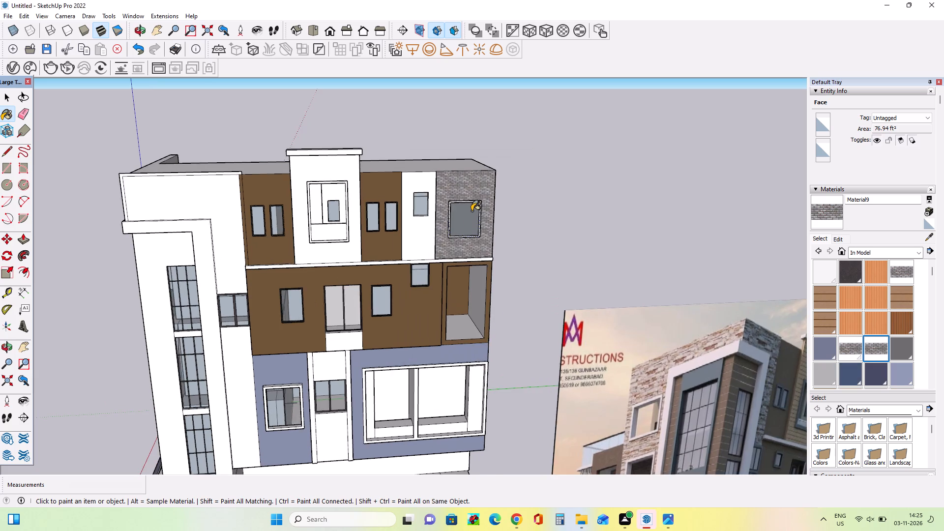
scroll(472, 211, up, 3)
click(487, 162)
Paint the white wall above and alongside the tall stair-window frame with the 30' tumbled brick material.
middle_drag(485, 213, 501, 253)
scroll(500, 254, down, 7)
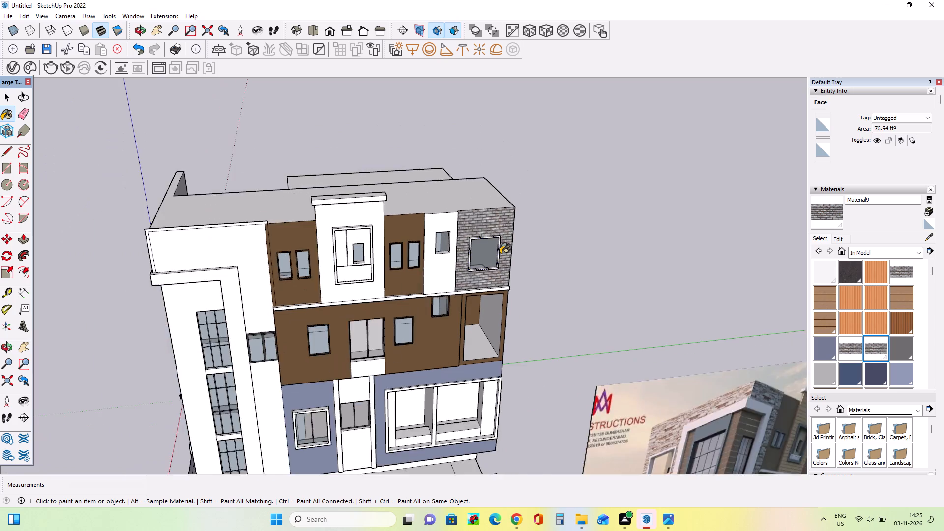
scroll(500, 254, down, 5)
middle_drag(492, 293, 478, 238)
scroll(495, 291, up, 2)
middle_drag(490, 286, 485, 252)
scroll(485, 252, down, 1)
middle_drag(496, 293, 488, 292)
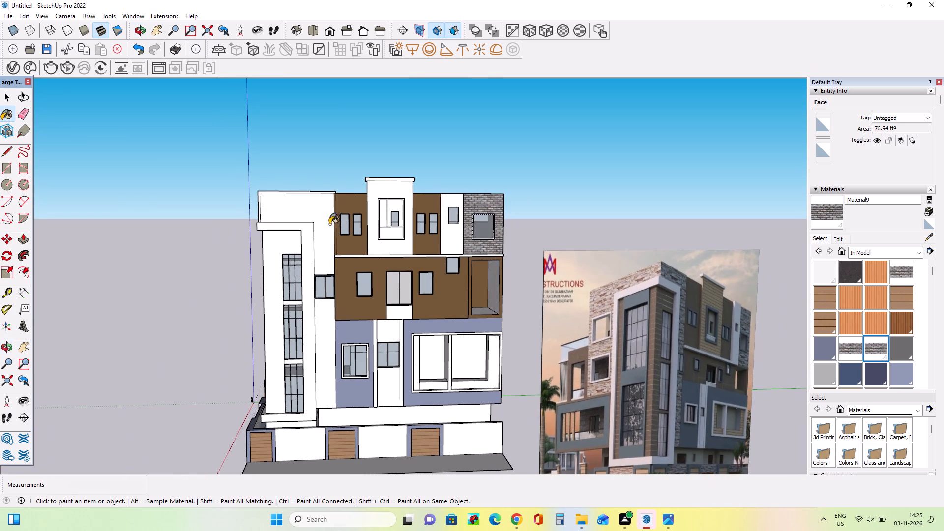
click(325, 212)
click(321, 332)
Examine the side facade against the reference image, looking closely at the brick wall's roof corner and thin white border.
middle_drag(336, 347, 322, 343)
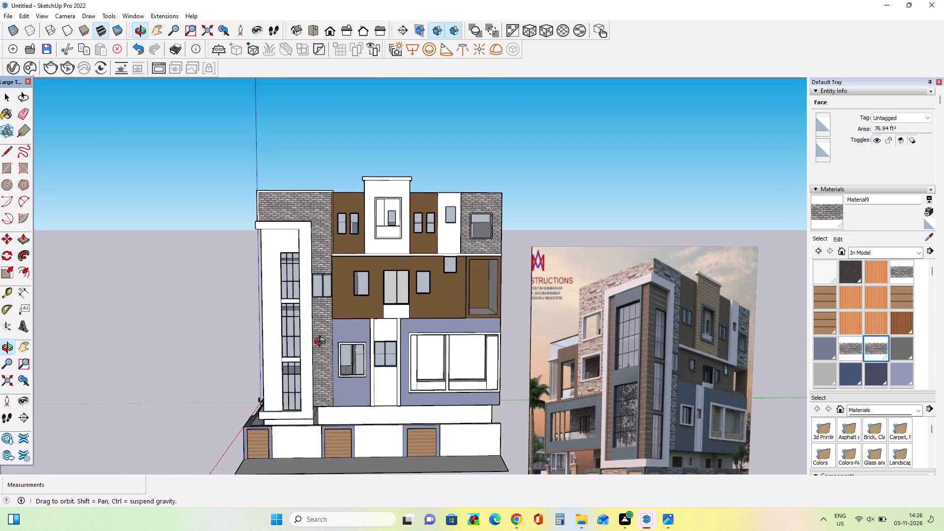
middle_drag(322, 343, 322, 329)
middle_drag(649, 381, 646, 372)
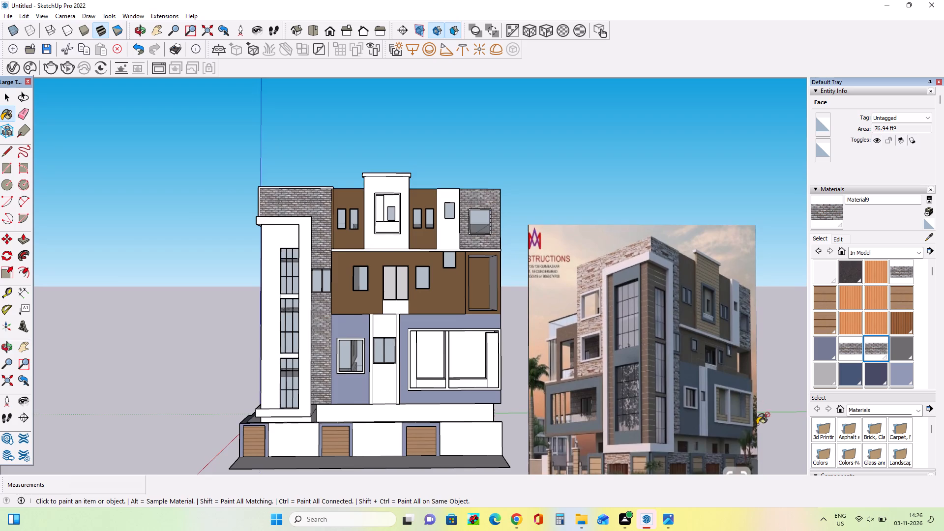
scroll(760, 429, up, 3)
middle_drag(712, 429, 690, 428)
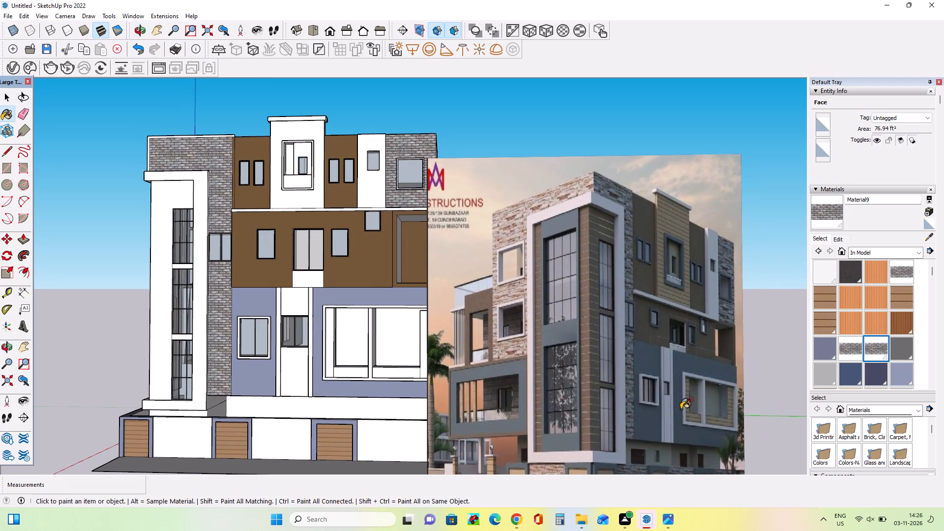
middle_drag(682, 409, 690, 411)
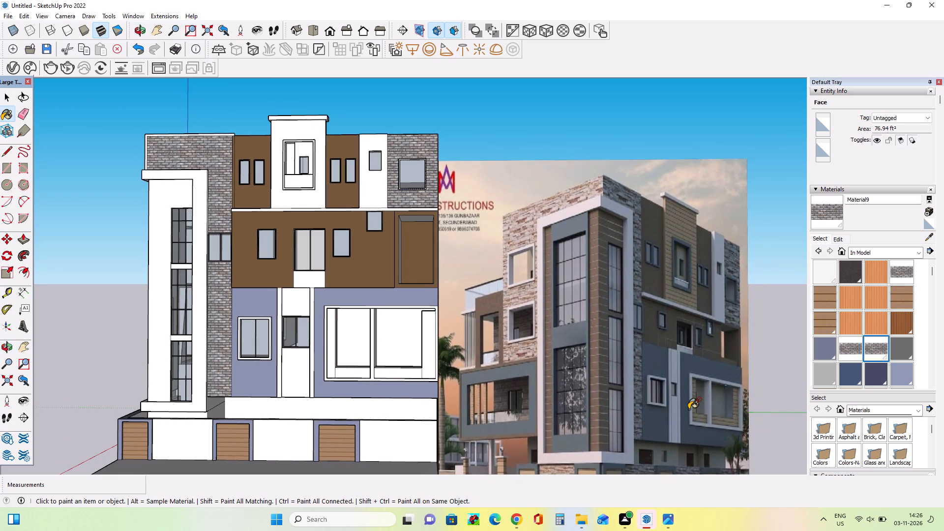
middle_drag(297, 251, 305, 253)
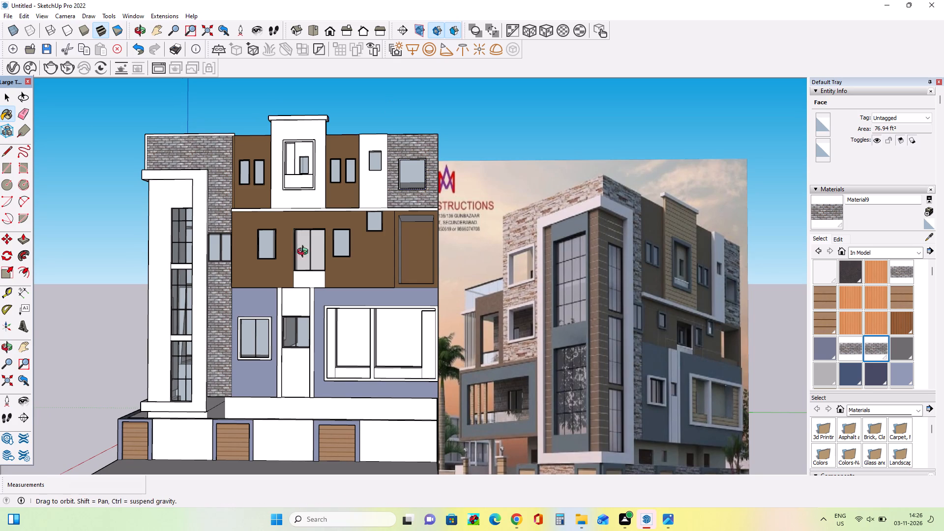
middle_drag(305, 253, 578, 267)
scroll(322, 79, up, 4)
middle_drag(318, 142, 292, 201)
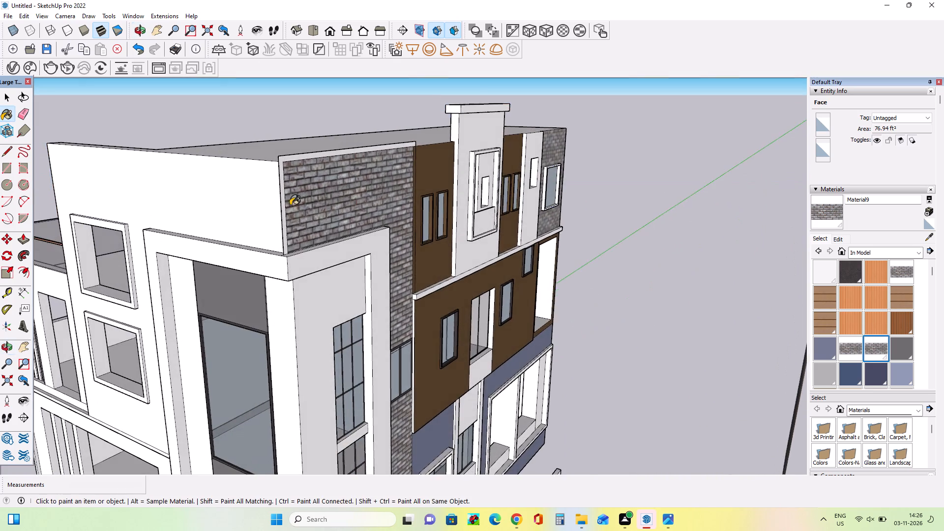
scroll(283, 181, up, 4)
middle_drag(283, 185, 278, 255)
scroll(277, 255, up, 3)
middle_drag(284, 257, 373, 272)
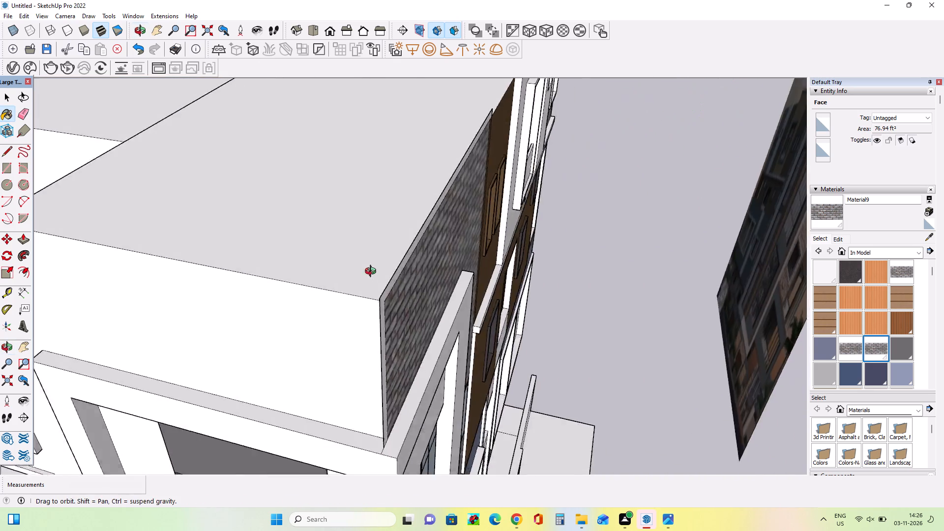
middle_drag(373, 272, 170, 261)
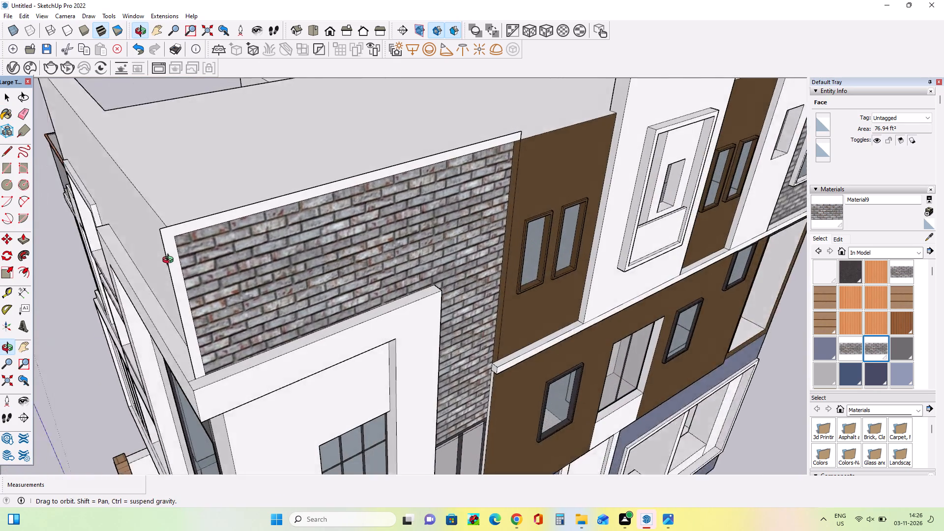
middle_drag(170, 261, 167, 261)
middle_drag(167, 272, 175, 268)
middle_click(249, 270)
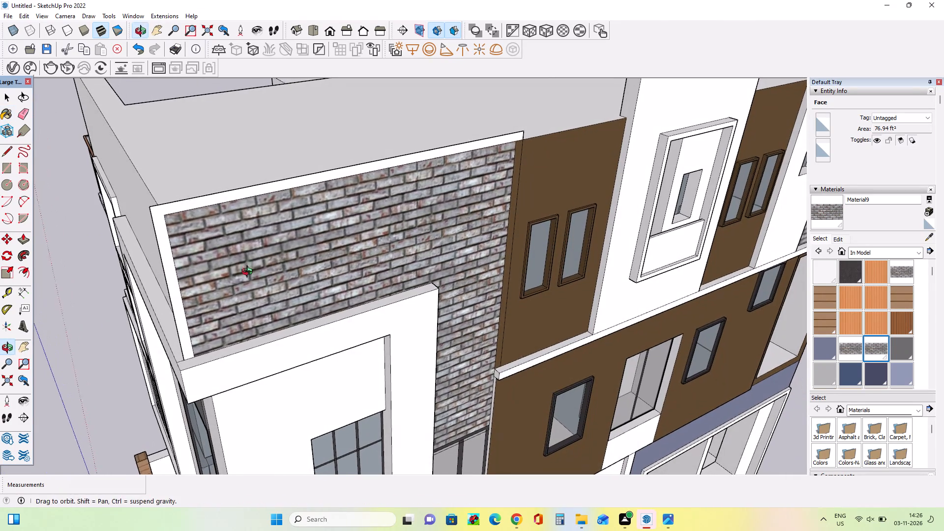
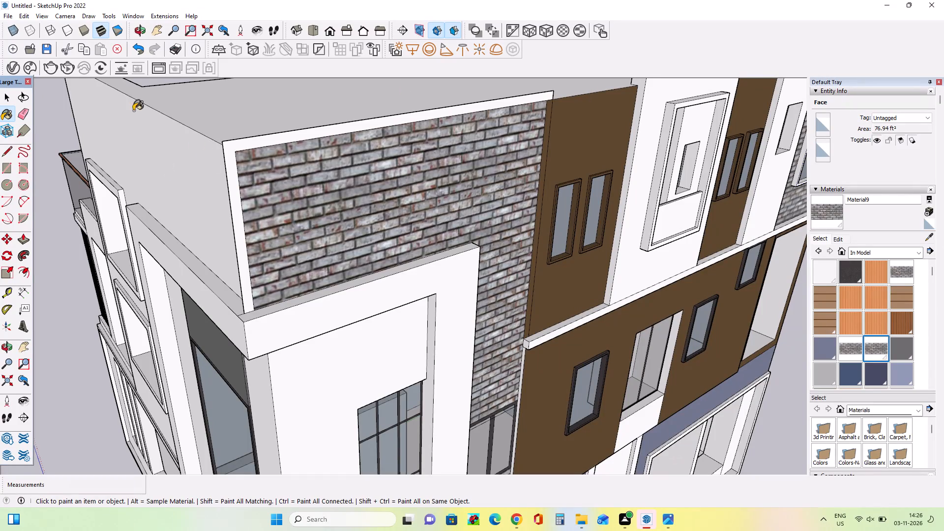
Erase the edges of the thin white border around the brick wall at the side facade's roof corner.
click(23, 113)
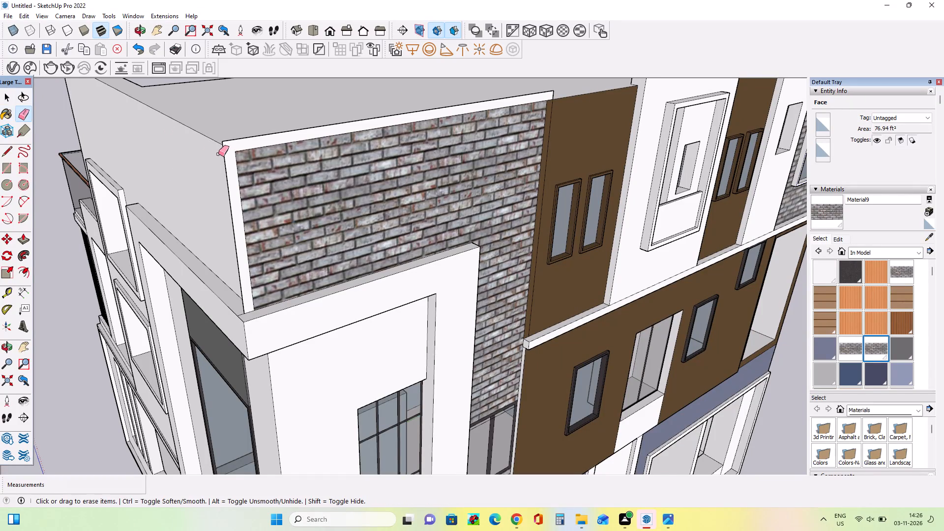
scroll(219, 156, up, 3)
click(228, 162)
middle_drag(254, 178, 269, 229)
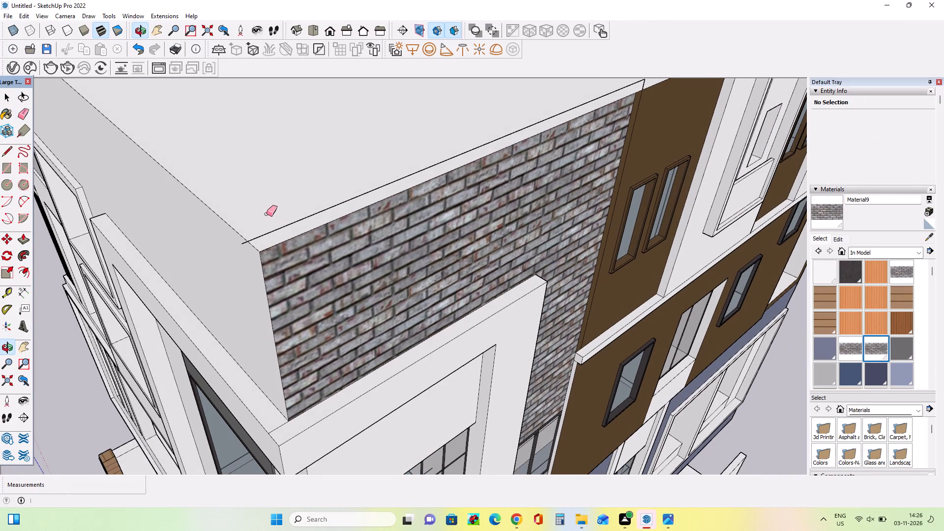
click(272, 231)
middle_drag(222, 229, 93, 243)
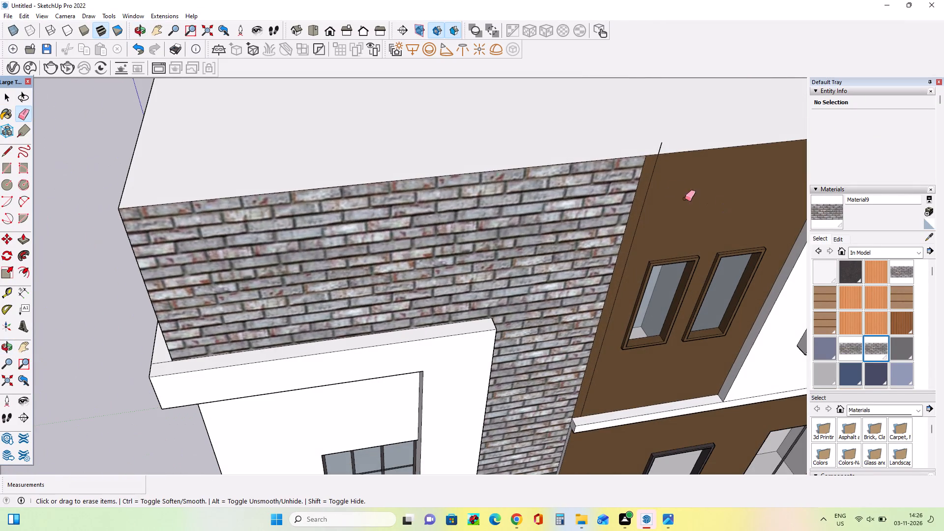
click(661, 149)
middle_drag(459, 175, 501, 166)
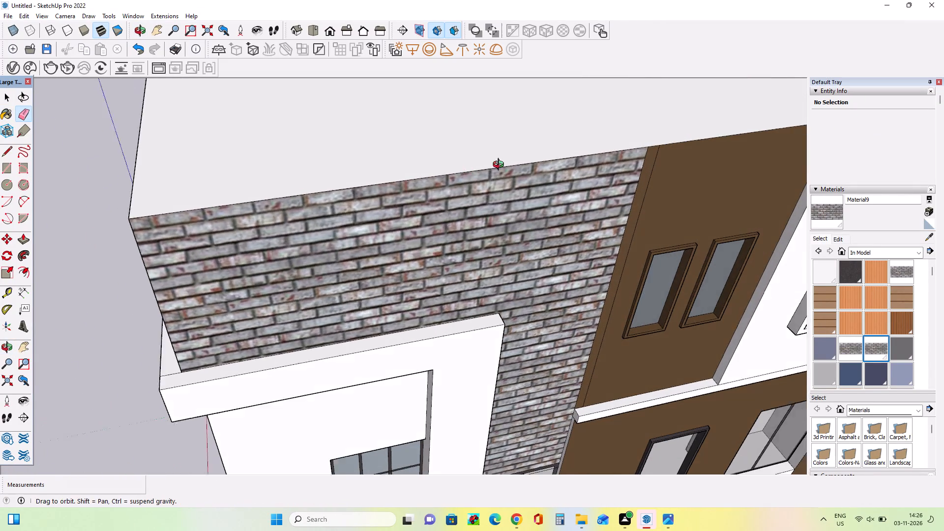
middle_drag(501, 166, 511, 154)
scroll(512, 153, down, 9)
middle_drag(384, 214, 436, 194)
scroll(436, 194, down, 2)
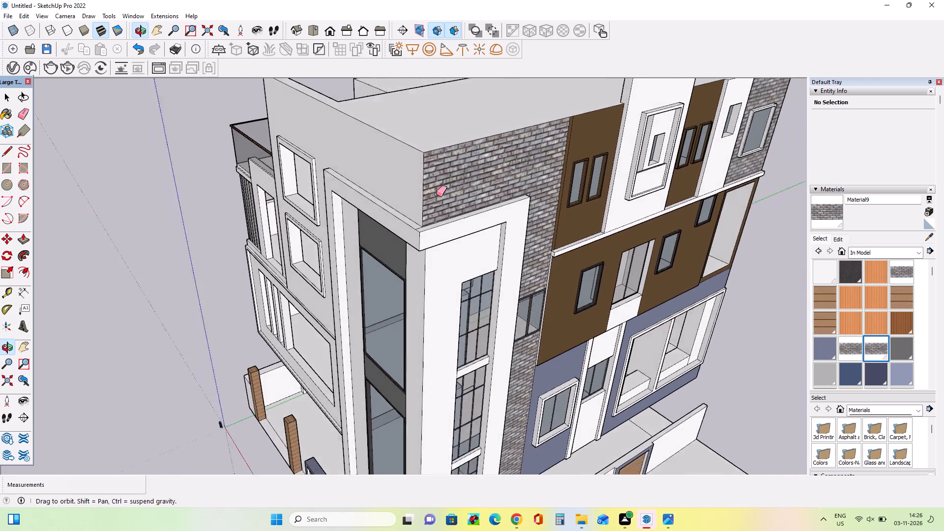
scroll(436, 194, down, 2)
middle_drag(425, 201, 415, 202)
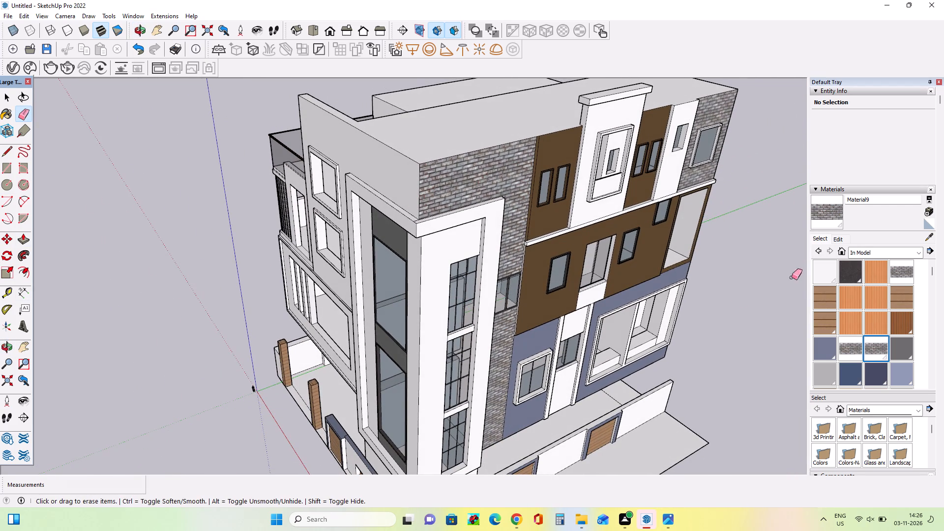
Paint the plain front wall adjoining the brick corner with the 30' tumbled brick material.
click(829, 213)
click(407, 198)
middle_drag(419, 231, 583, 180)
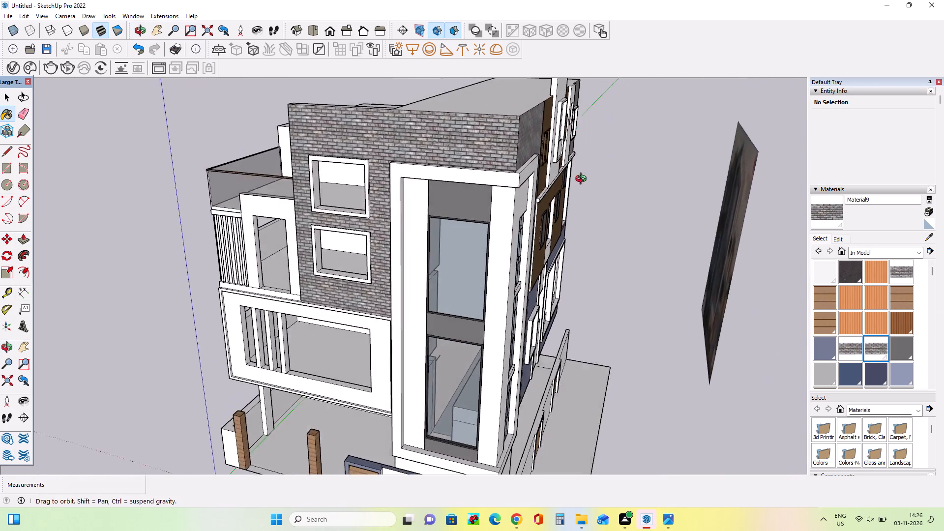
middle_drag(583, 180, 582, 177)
Examine the brick-clad front and side facades against the reference image, comparing the stone cladding's colour and extent.
scroll(295, 236, down, 7)
middle_drag(313, 263, 330, 277)
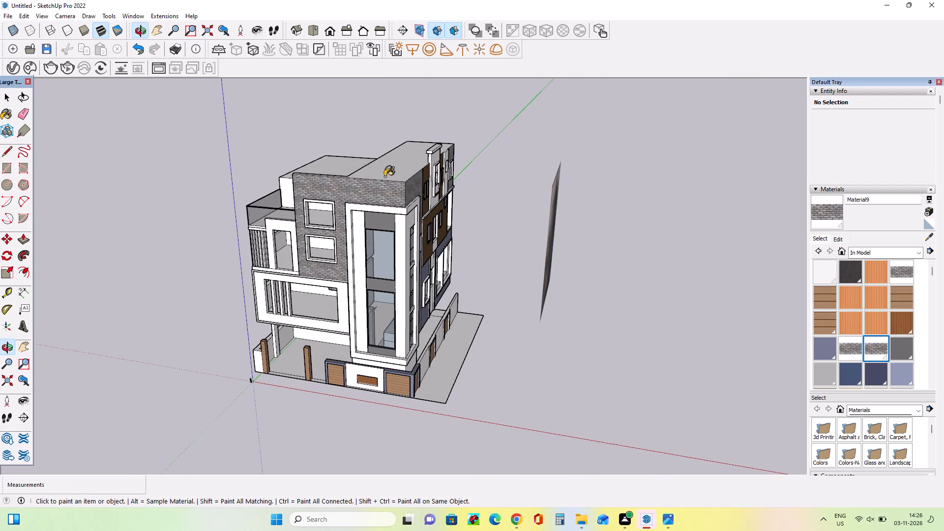
scroll(408, 293, down, 3)
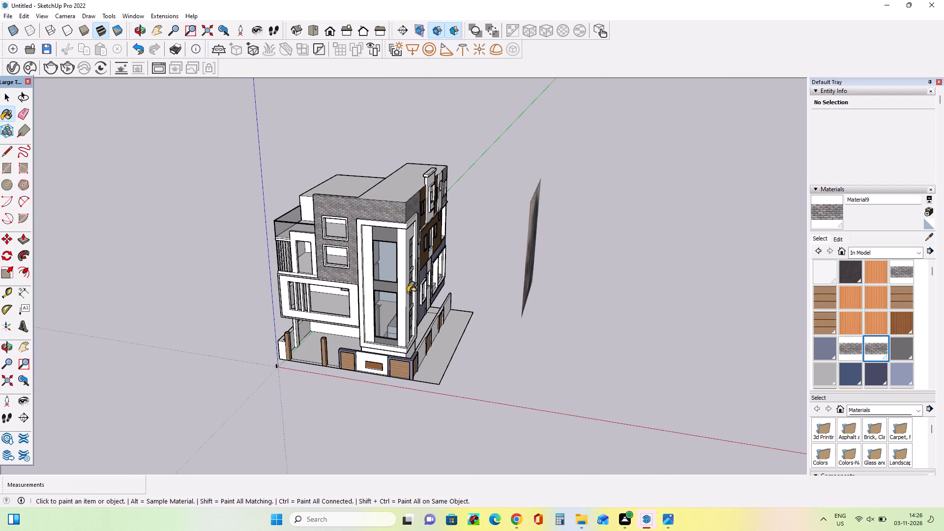
middle_drag(408, 293, 407, 283)
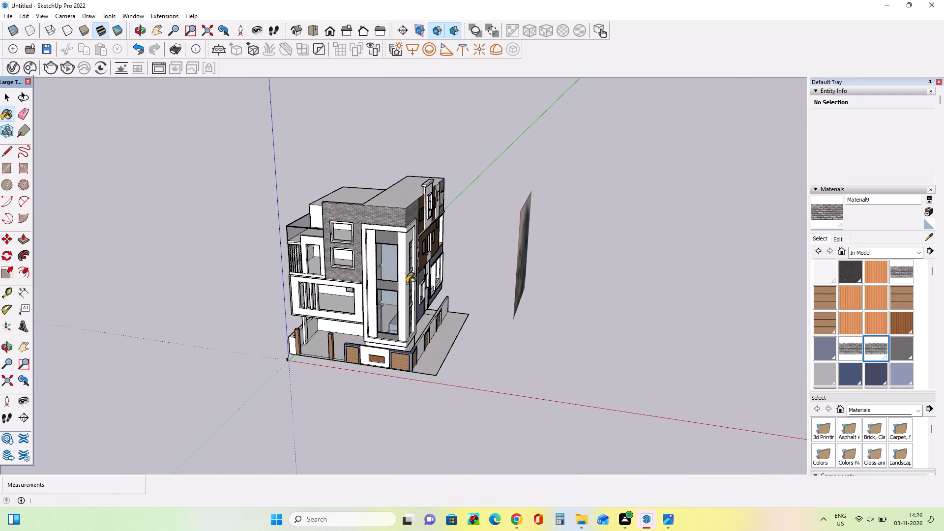
middle_drag(407, 283, 405, 278)
middle_click(405, 278)
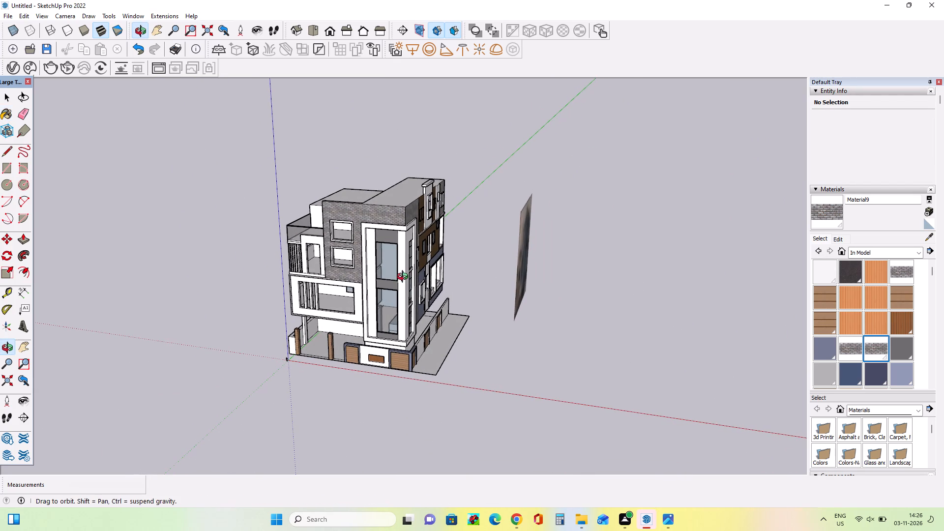
scroll(388, 269, down, 4)
scroll(460, 260, up, 9)
middle_drag(546, 292, 515, 292)
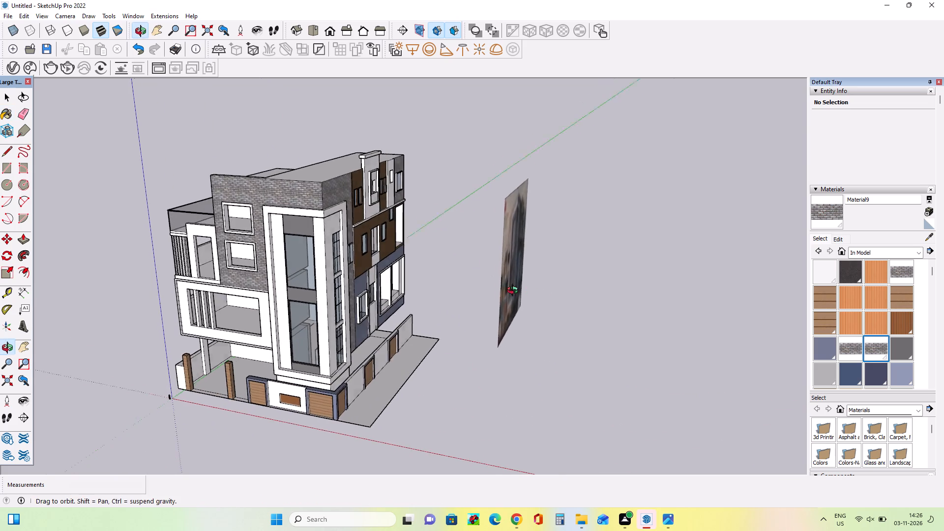
middle_drag(515, 292, 259, 265)
scroll(585, 332, up, 7)
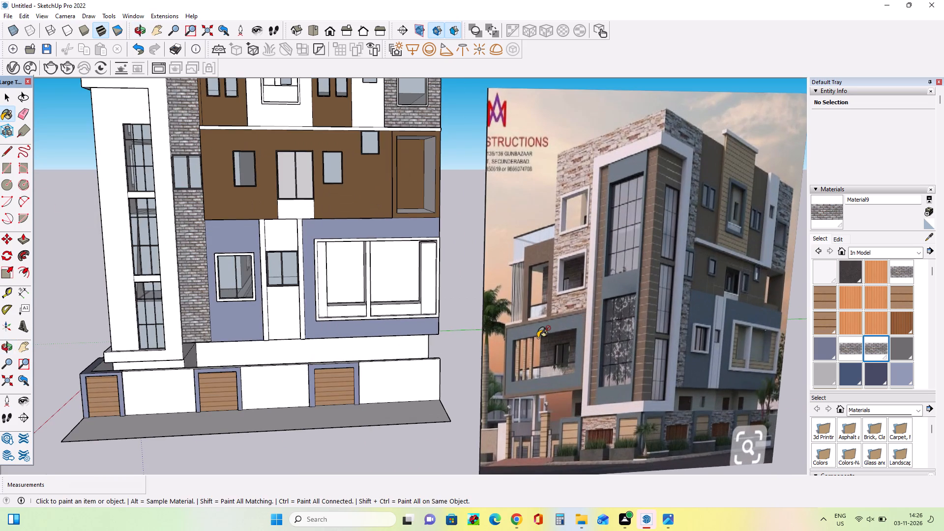
middle_drag(539, 337, 556, 337)
middle_drag(530, 307, 532, 313)
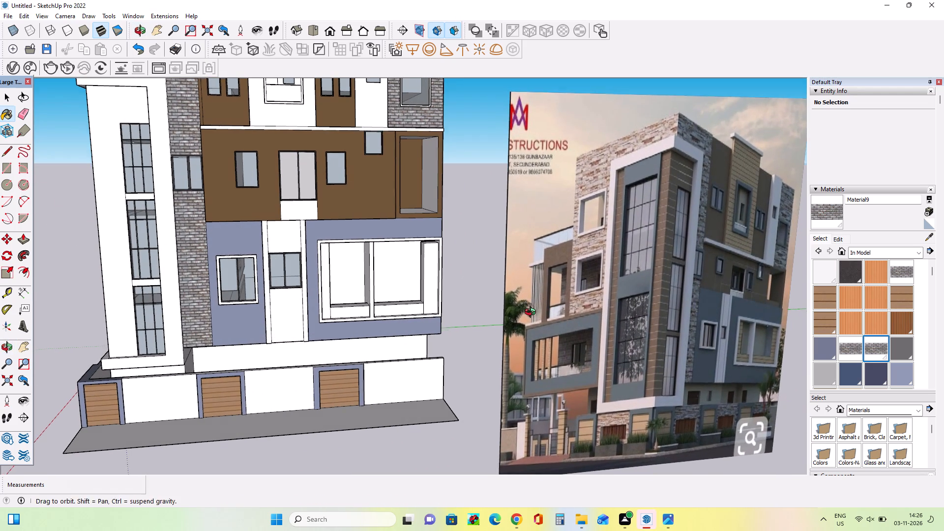
middle_drag(532, 313, 533, 315)
middle_drag(511, 316, 513, 317)
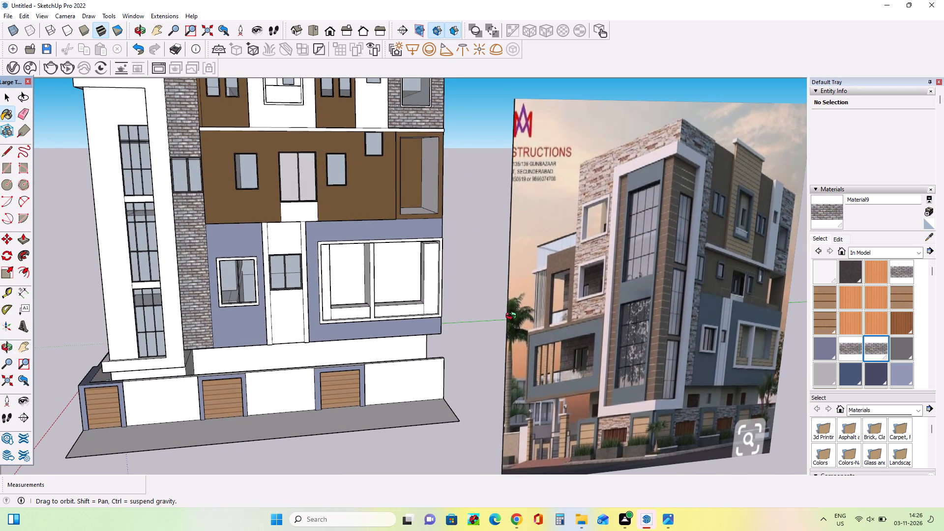
middle_drag(513, 317, 520, 322)
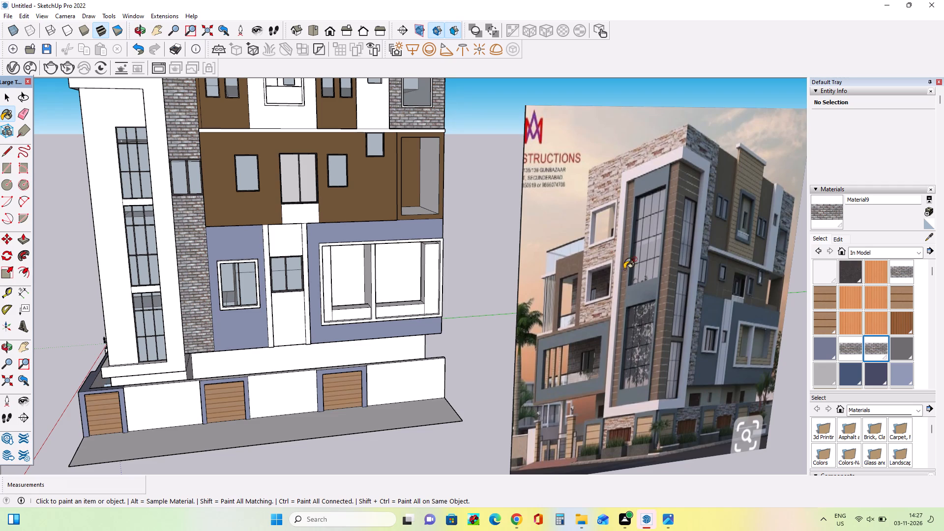
scroll(722, 318, up, 8)
scroll(476, 336, down, 2)
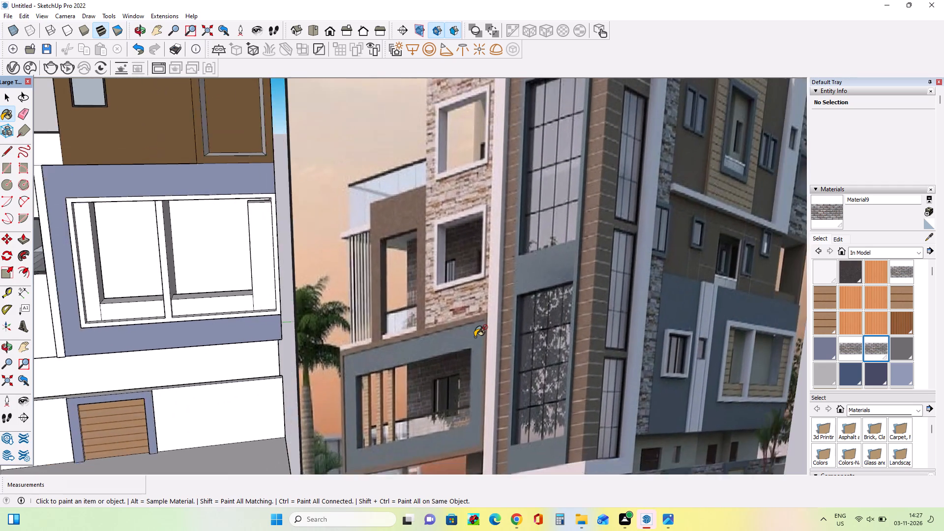
scroll(476, 336, down, 6)
scroll(713, 274, up, 7)
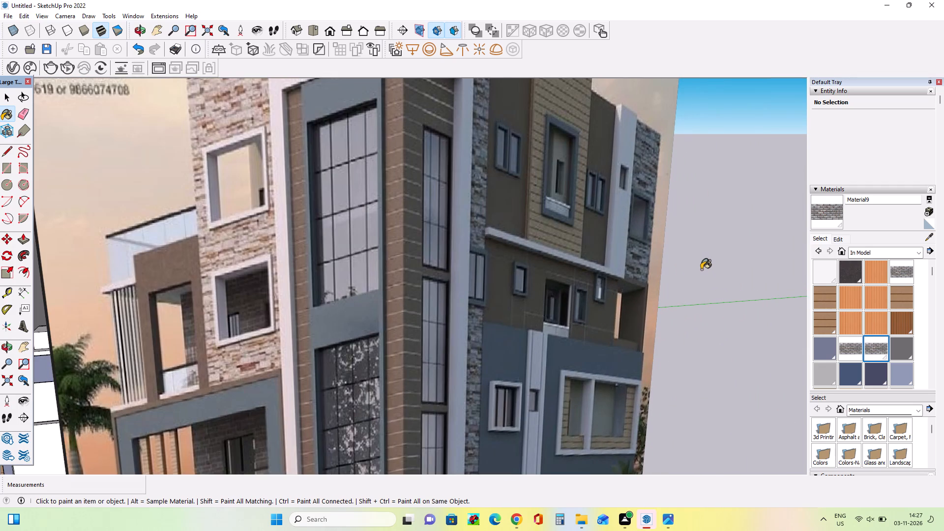
scroll(702, 269, down, 11)
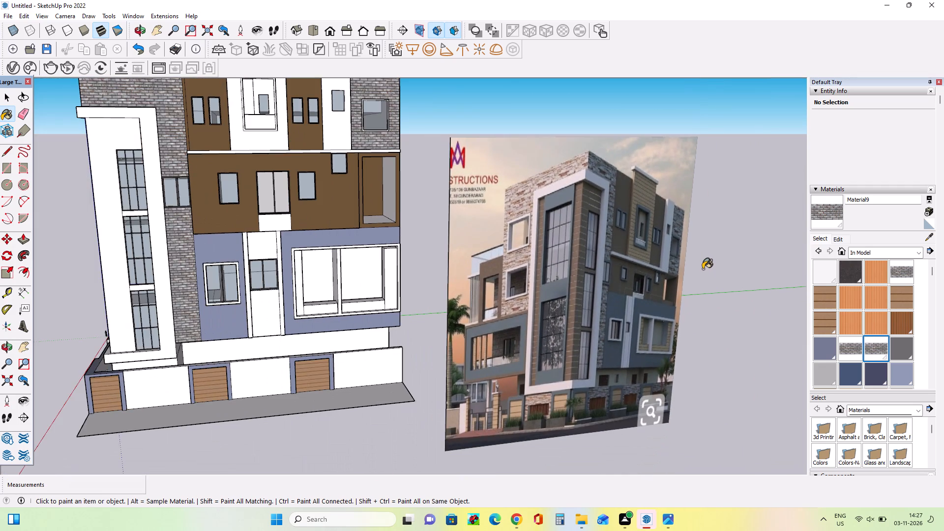
middle_drag(706, 272, 714, 285)
scroll(714, 285, down, 4)
middle_drag(653, 283, 824, 248)
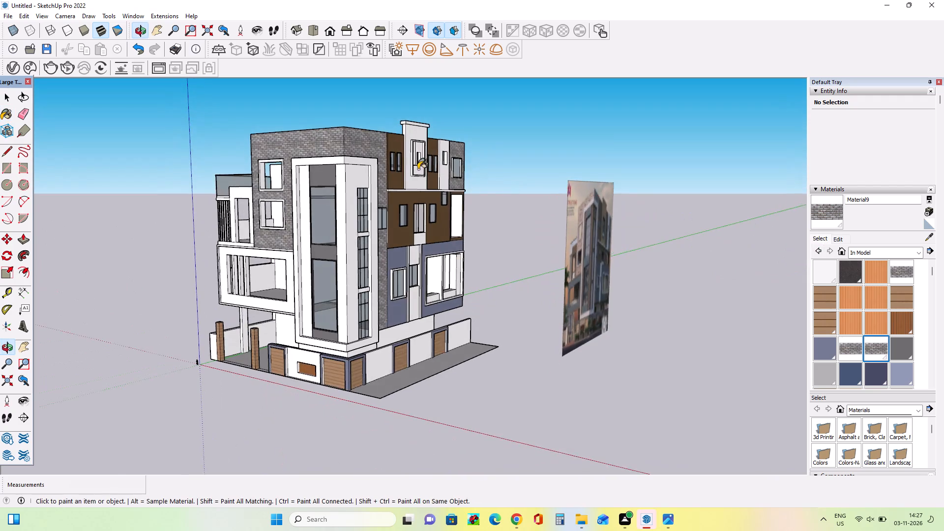
scroll(371, 146, up, 7)
click(313, 147)
middle_drag(337, 163, 410, 180)
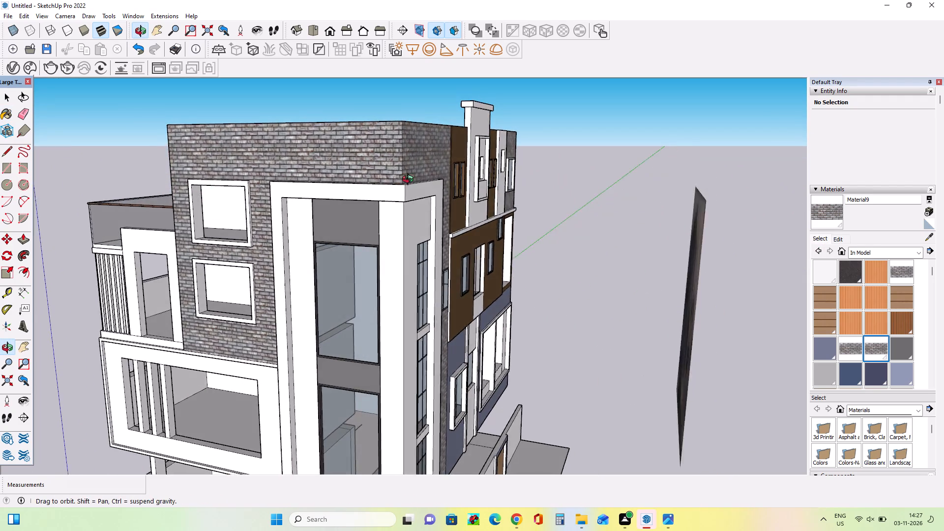
middle_drag(410, 180, 452, 179)
scroll(401, 184, down, 7)
middle_drag(561, 224, 216, 164)
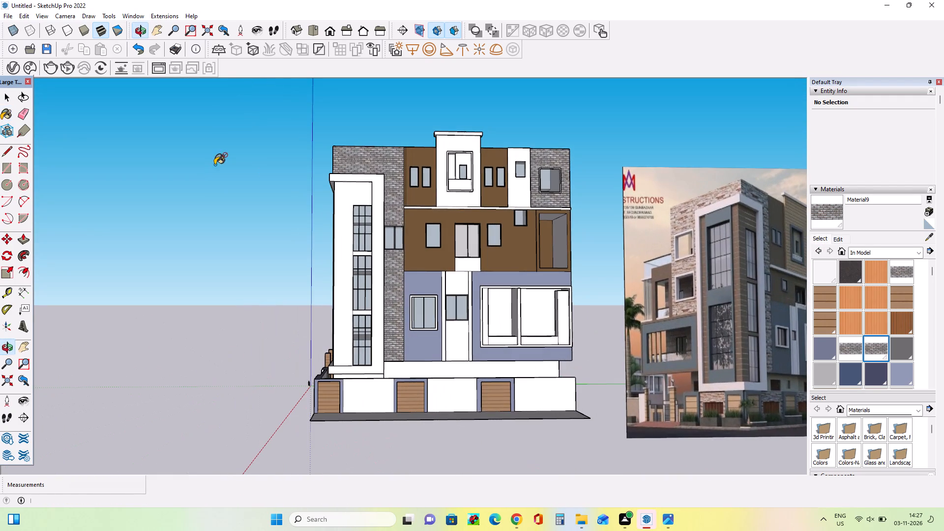
Create a copy of the 30' tumbled brick material with a slightly lighter, reddish-pink colour tint.
middle_click(703, 281)
scroll(860, 337, down, 3)
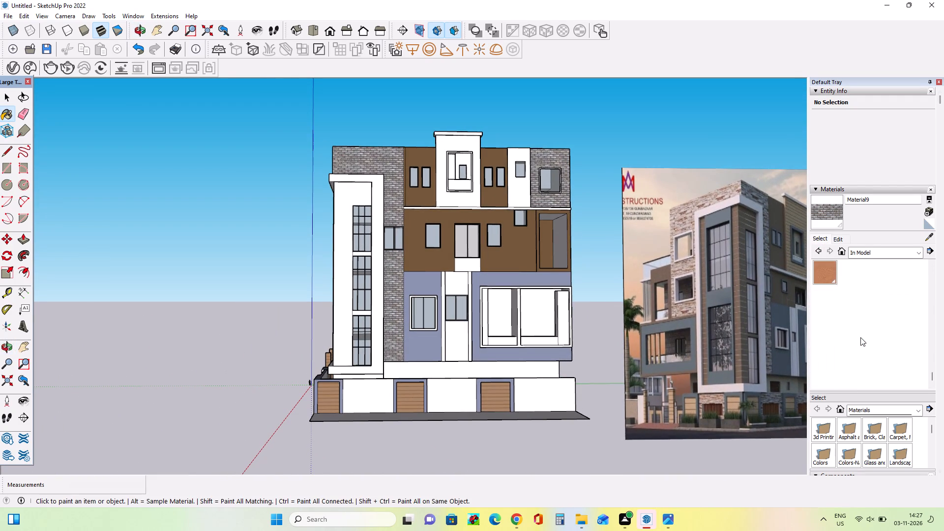
scroll(860, 337, up, 3)
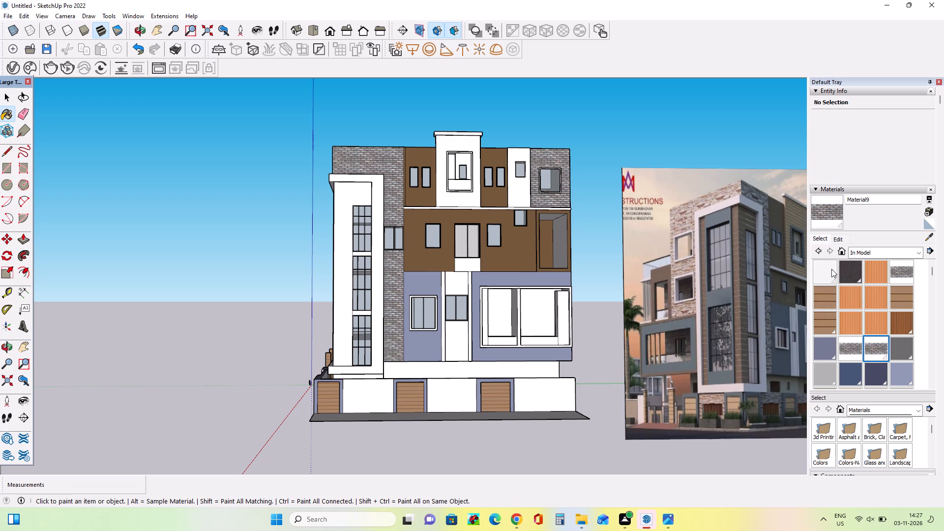
click(929, 212)
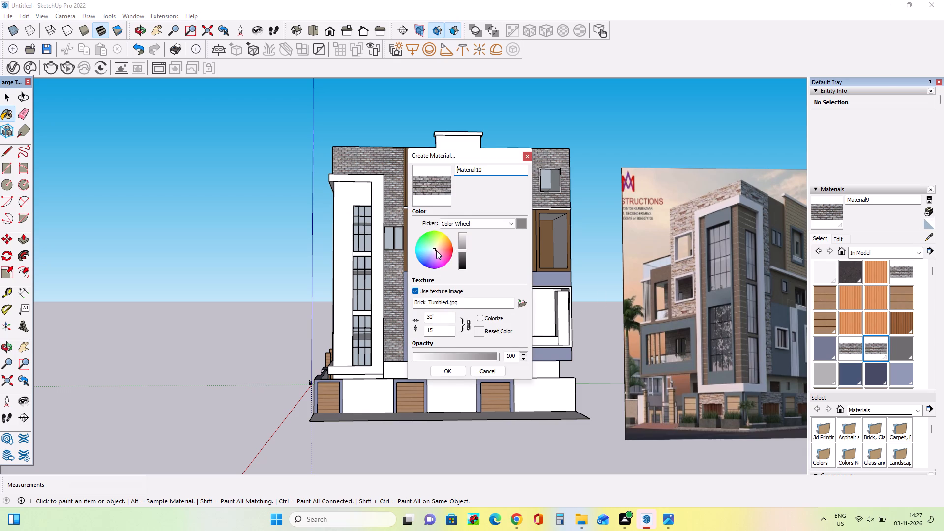
scroll(429, 250, up, 1)
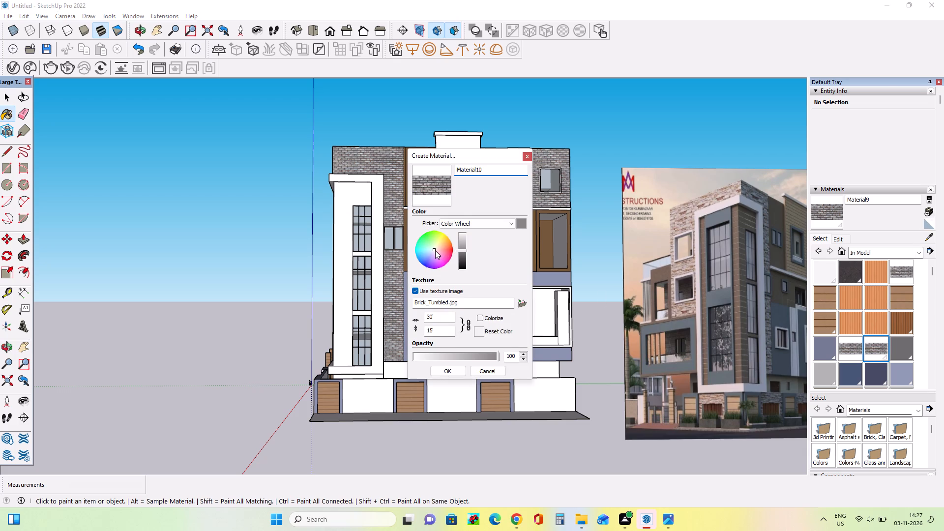
click(435, 250)
scroll(435, 250, up, 1)
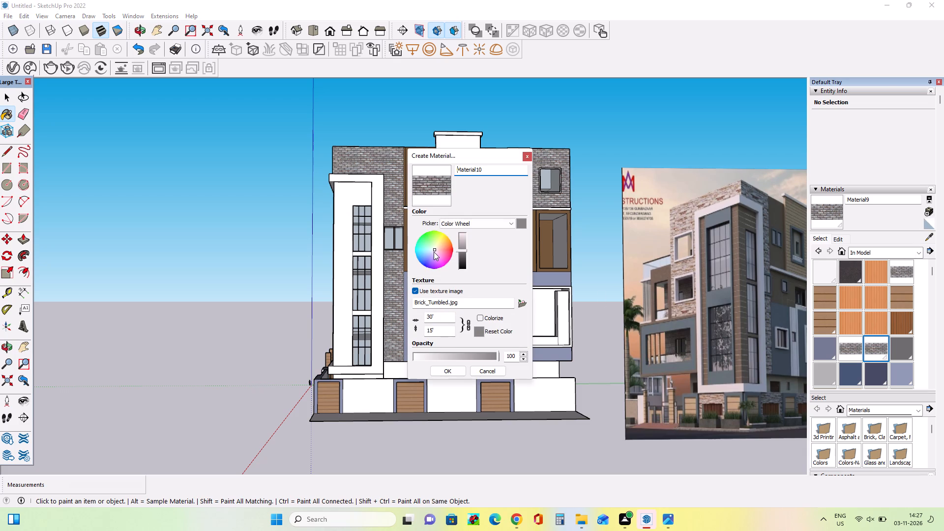
click(434, 252)
click(440, 246)
click(438, 248)
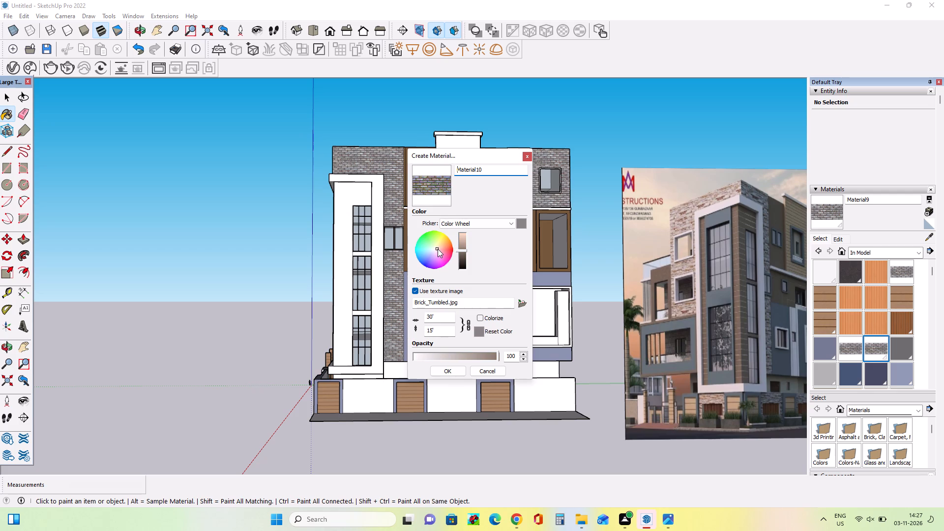
click(438, 251)
drag(458, 252, 459, 255)
drag(459, 255, 461, 247)
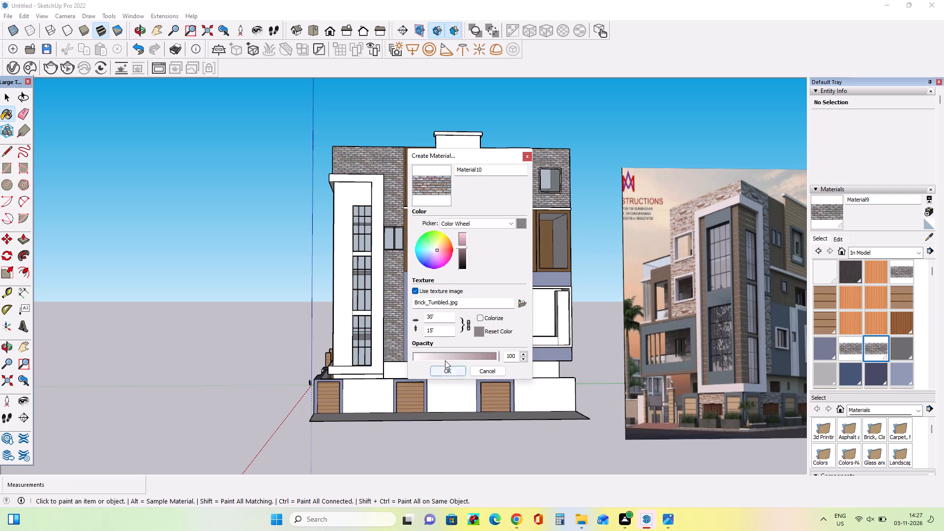
click(447, 366)
Paint the side facade's brick areas with the reddish brick: above and alongside the stair-window frame, and the top-floor end wall.
click(389, 181)
middle_drag(406, 212, 409, 257)
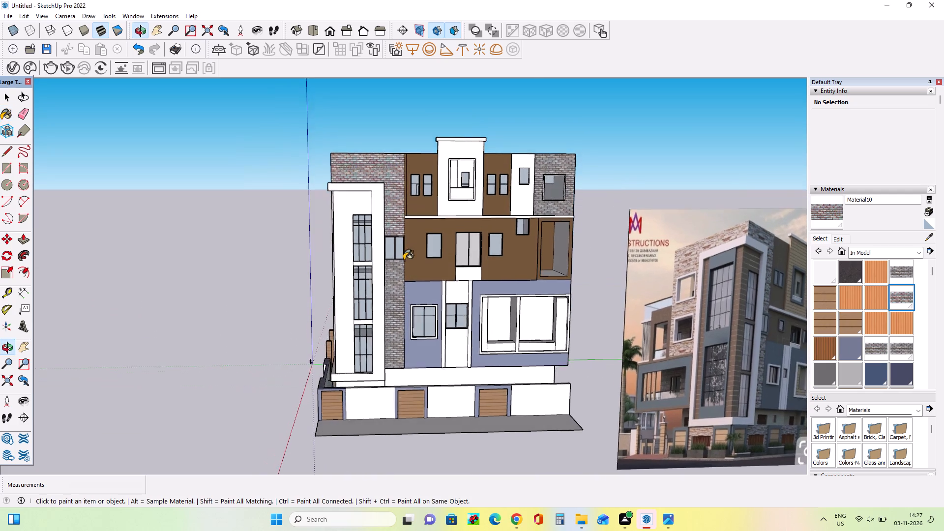
scroll(398, 268, up, 8)
click(390, 298)
scroll(394, 294, down, 3)
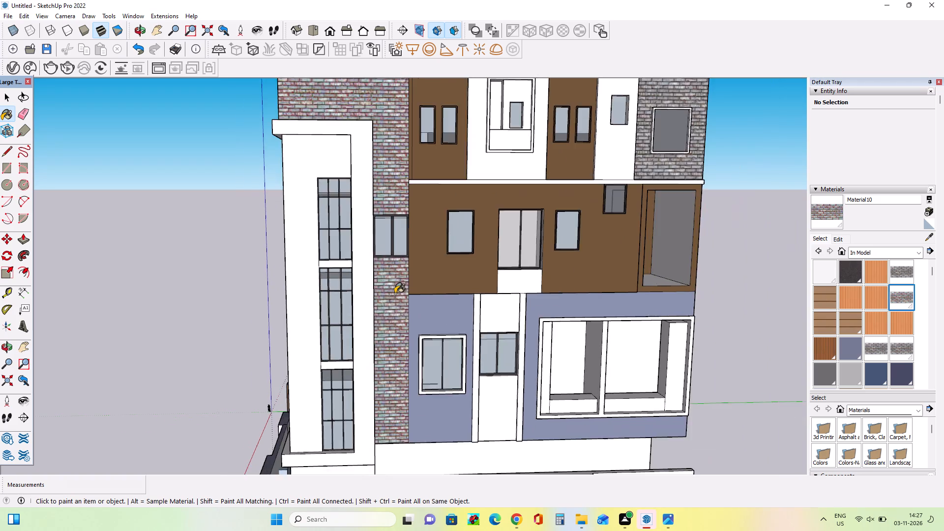
scroll(395, 294, down, 5)
click(581, 173)
Paint the front facade's brick wall around the two square windows with the reddish tumbled brick material.
middle_drag(483, 238, 778, 238)
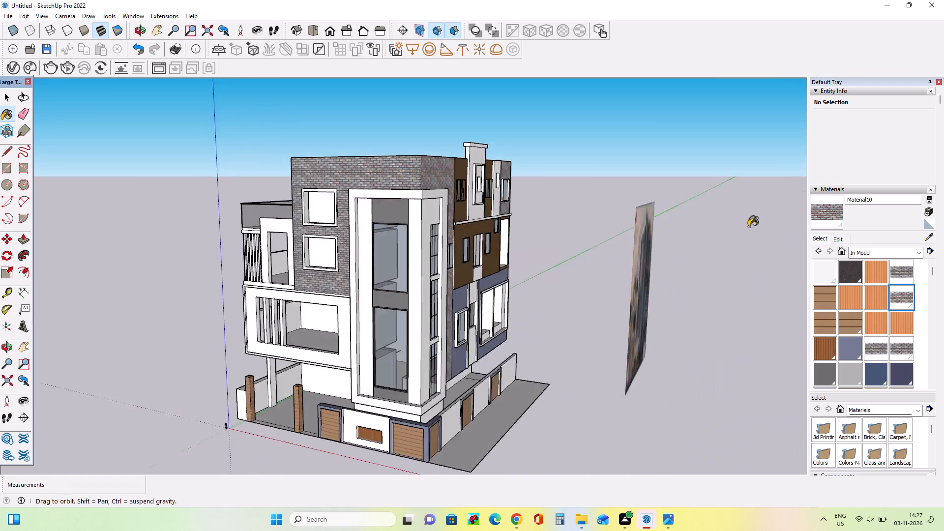
click(406, 169)
middle_drag(319, 247, 349, 260)
scroll(352, 256, up, 3)
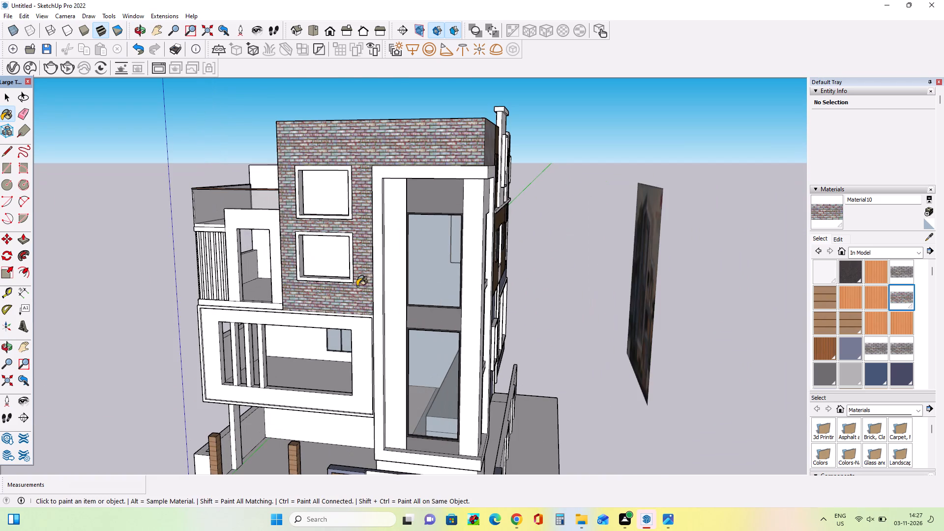
click(351, 301)
scroll(303, 282, down, 7)
middle_drag(559, 289, 340, 260)
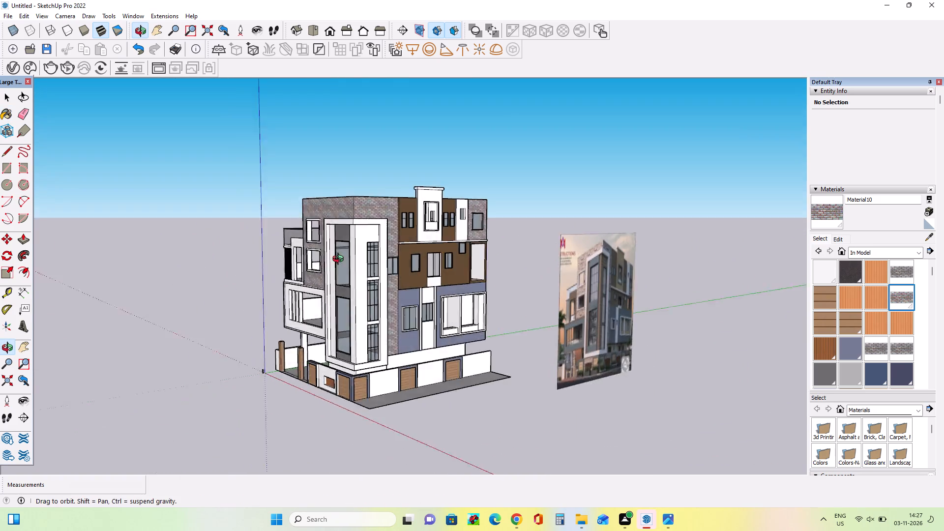
Create a copy of the reddish tumbled brick material with its texture width set to 50'.
middle_drag(340, 260, 277, 248)
scroll(596, 356, up, 3)
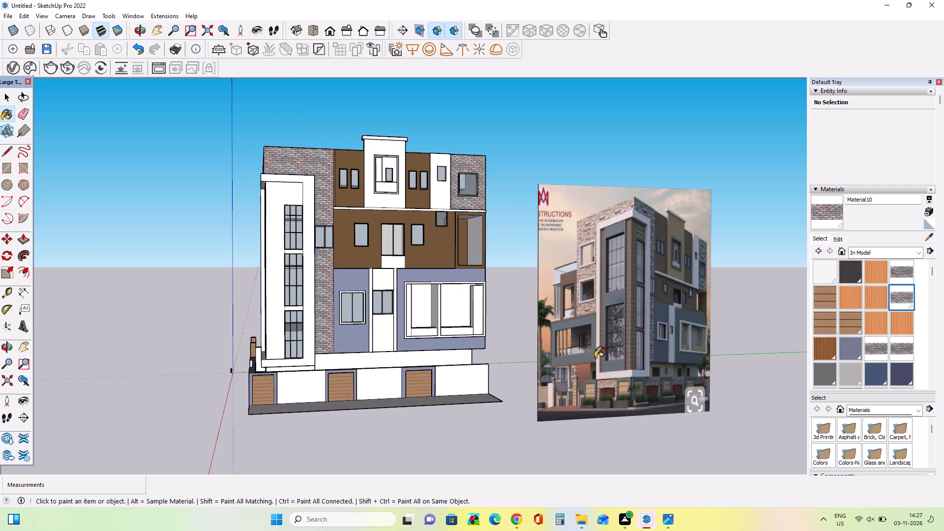
middle_drag(601, 358, 565, 381)
scroll(309, 183, up, 3)
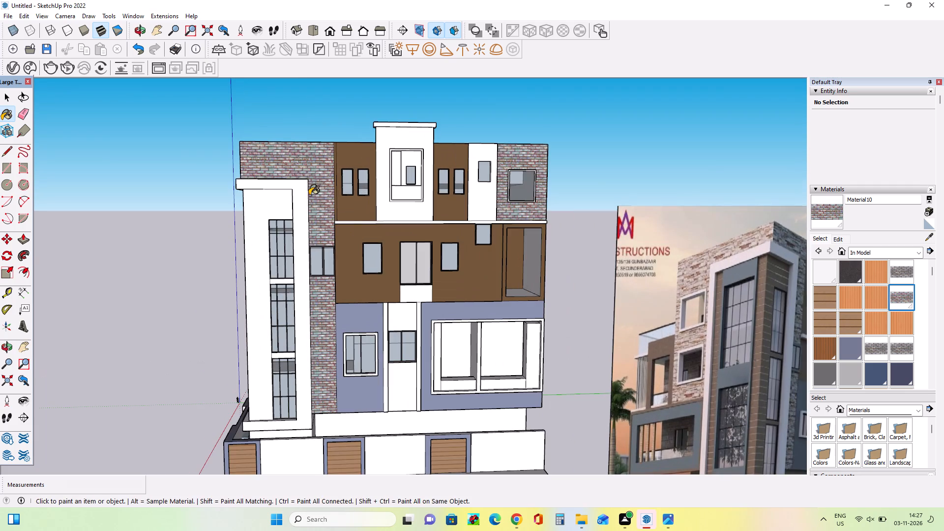
middle_drag(309, 198, 327, 165)
scroll(327, 165, down, 1)
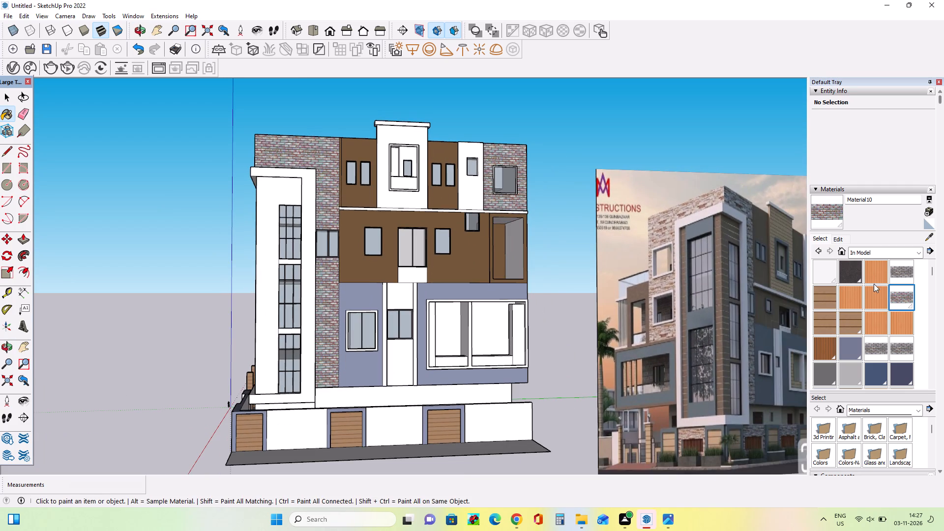
click(925, 213)
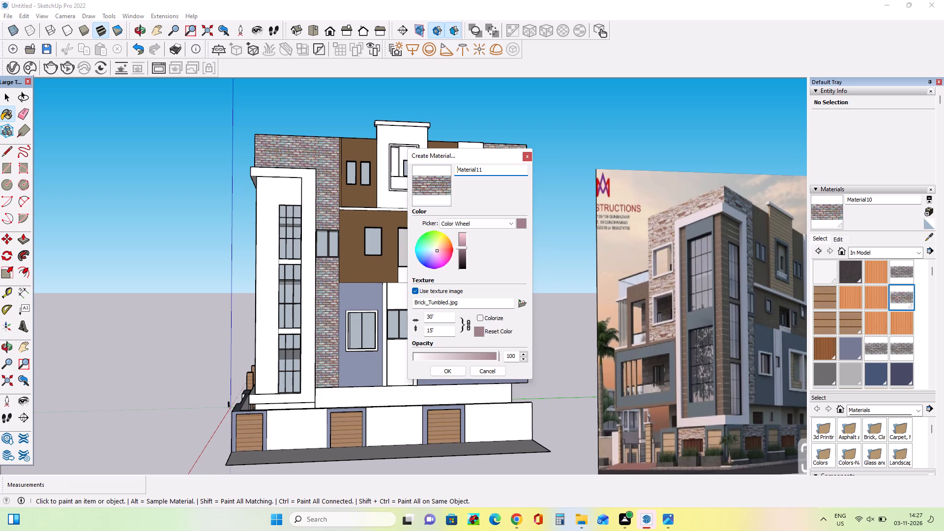
click(441, 321)
key(BackSpace)
key(BackSpace)
key(BackSpace)
text(50')
click(446, 368)
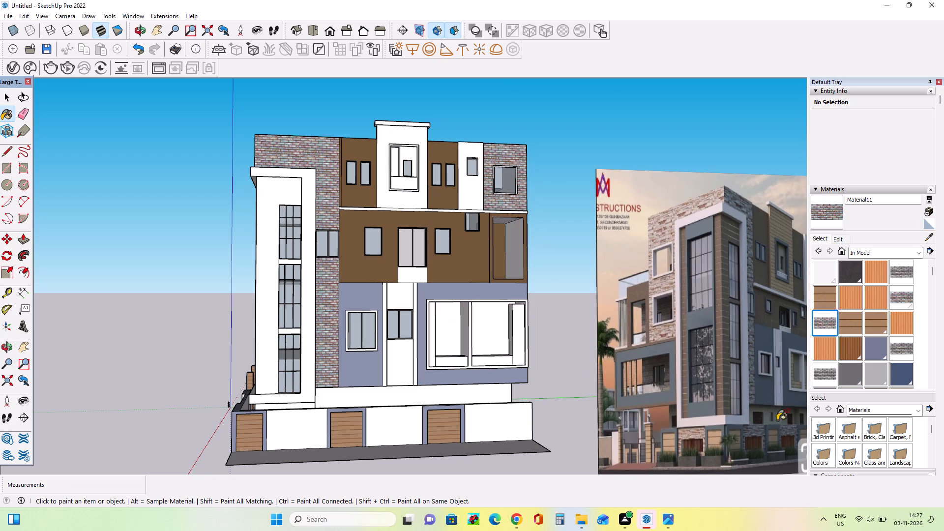
Paint the 50' brick onto the top-floor end wall, the wall above and beside the stair-window frame, and the front wall around the square windows.
middle_drag(836, 397, 835, 446)
middle_drag(521, 187, 539, 243)
scroll(498, 173, up, 3)
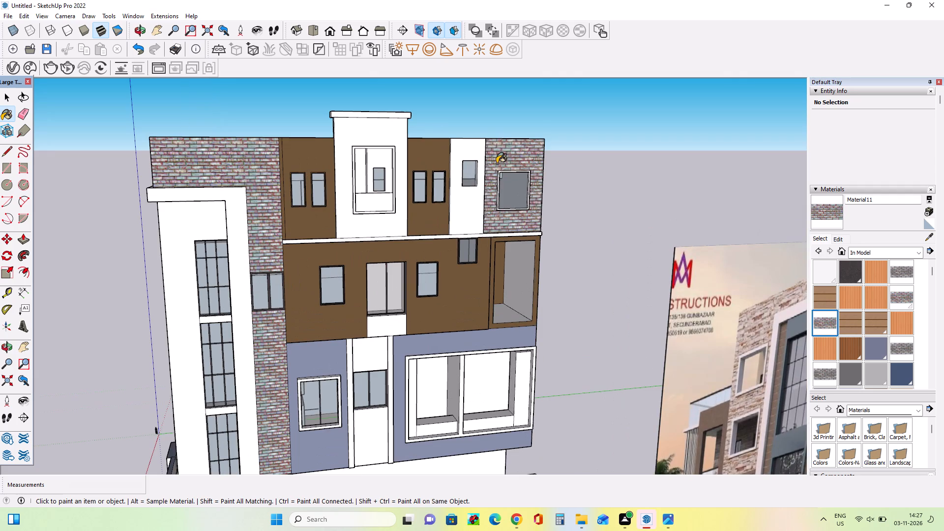
click(497, 160)
click(203, 163)
middle_drag(267, 175, 384, 176)
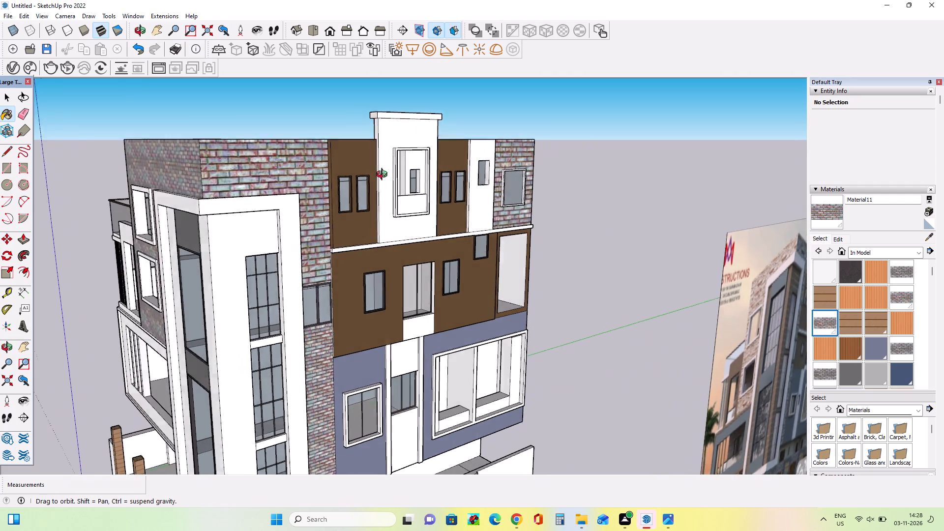
middle_drag(384, 176, 387, 174)
click(326, 366)
middle_drag(339, 375, 458, 371)
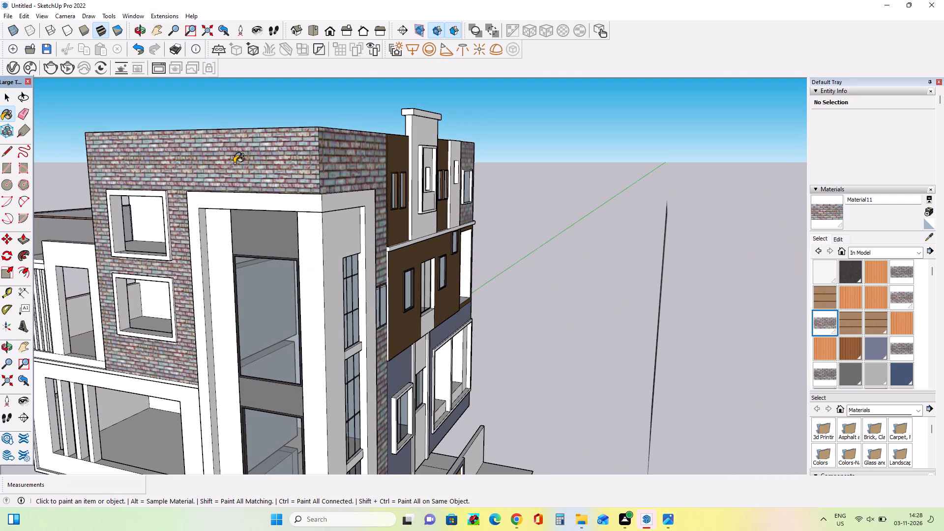
click(234, 163)
Examine the repainted facades against the reference image, comparing the brick scale and the finish around the large double window.
middle_drag(236, 190, 241, 182)
scroll(242, 181, down, 6)
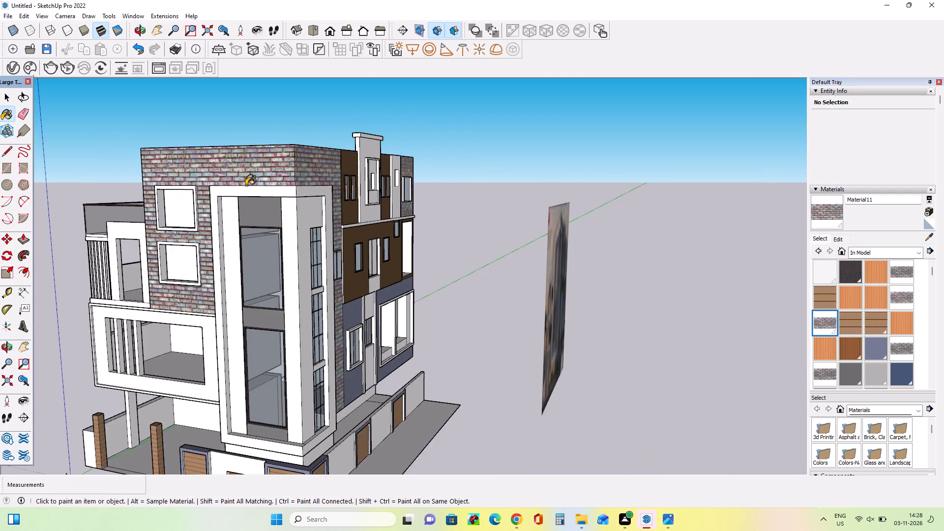
scroll(246, 185, down, 4)
middle_drag(331, 191, 273, 199)
middle_drag(292, 206, 208, 157)
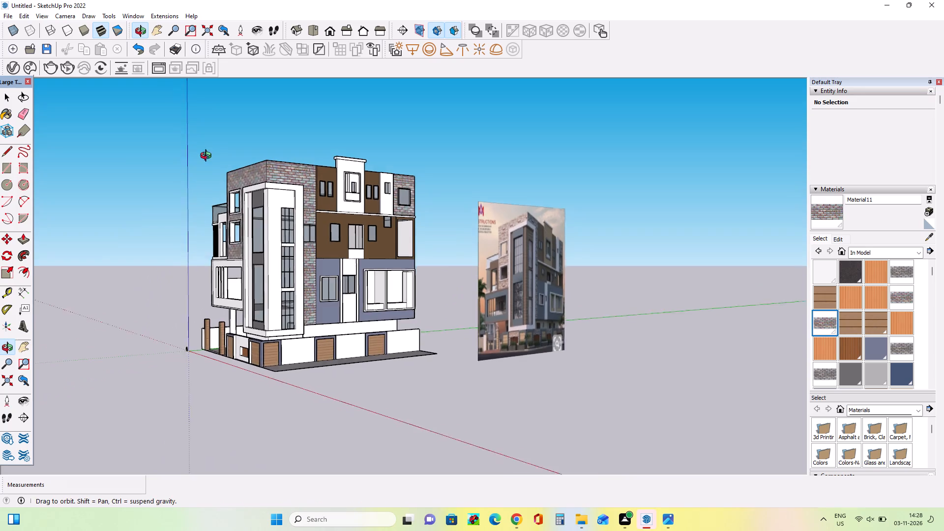
middle_drag(208, 157, 211, 141)
scroll(211, 141, down, 3)
middle_drag(510, 280, 366, 297)
scroll(531, 297, up, 4)
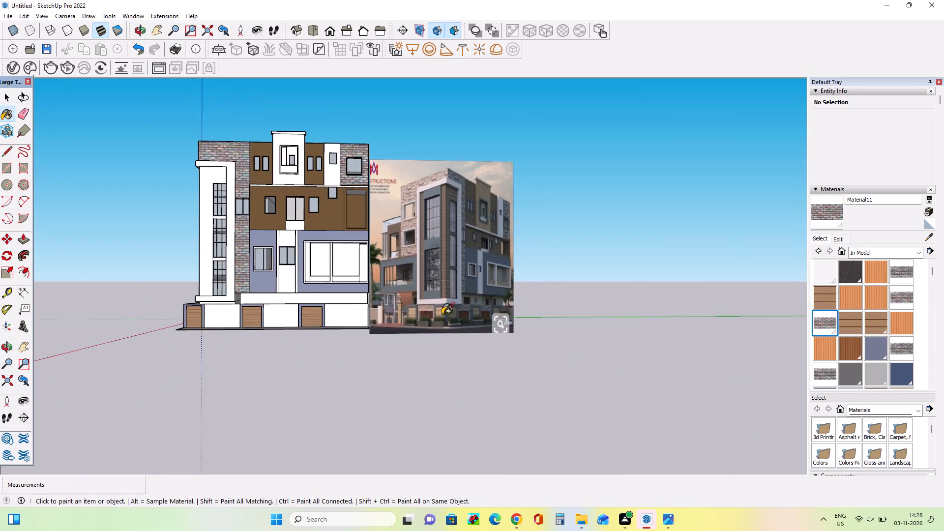
scroll(443, 314, up, 6)
middle_drag(562, 315, 564, 325)
scroll(636, 310, down, 3)
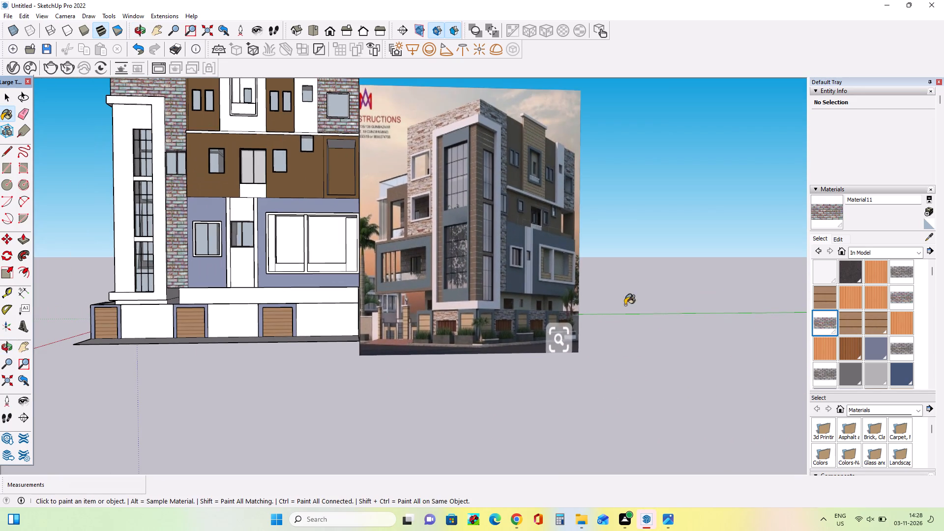
scroll(526, 252, up, 4)
middle_drag(527, 254, 536, 258)
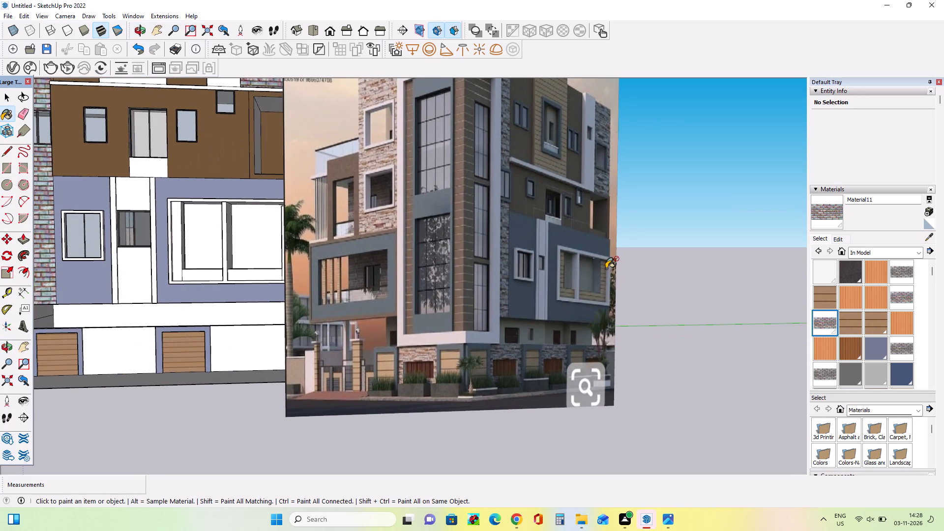
scroll(607, 268, down, 4)
middle_drag(608, 271, 609, 276)
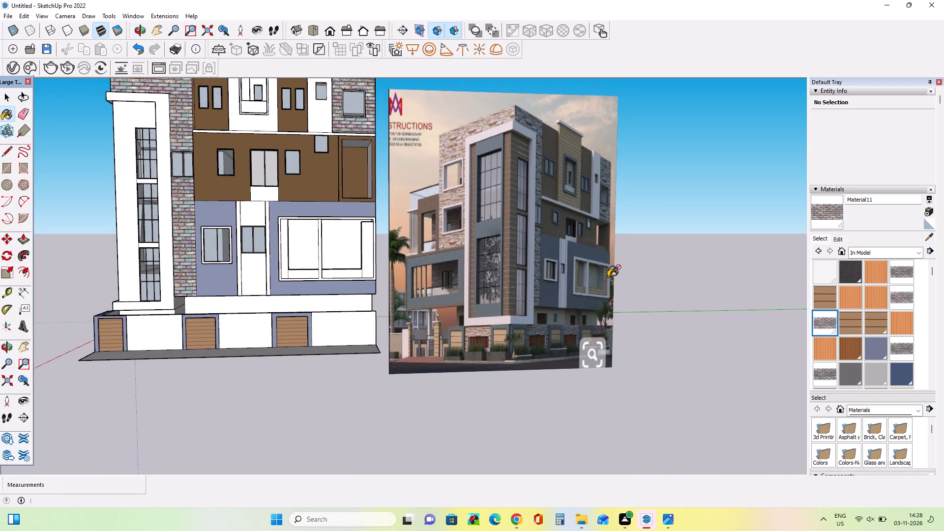
scroll(609, 276, up, 3)
middle_drag(609, 276, 595, 284)
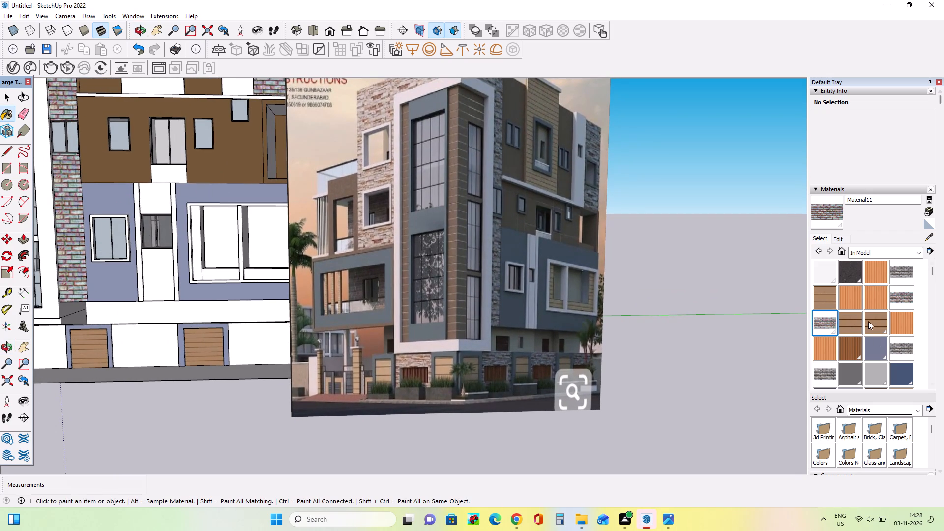
Paint the lower and side panels inside the side facade's large white double-window frame with the Material3 wood planks.
click(869, 322)
middle_drag(934, 329, 942, 336)
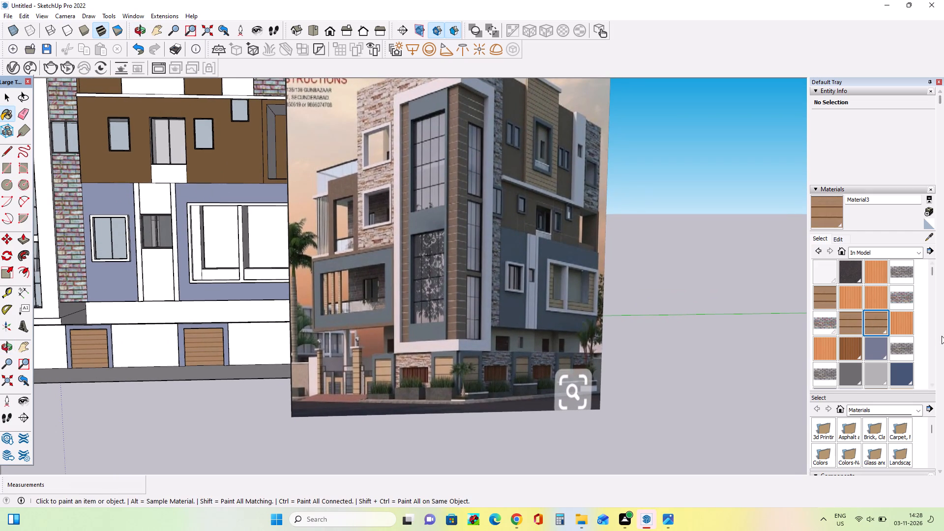
middle_drag(942, 336, 943, 338)
scroll(225, 287, up, 4)
click(220, 271)
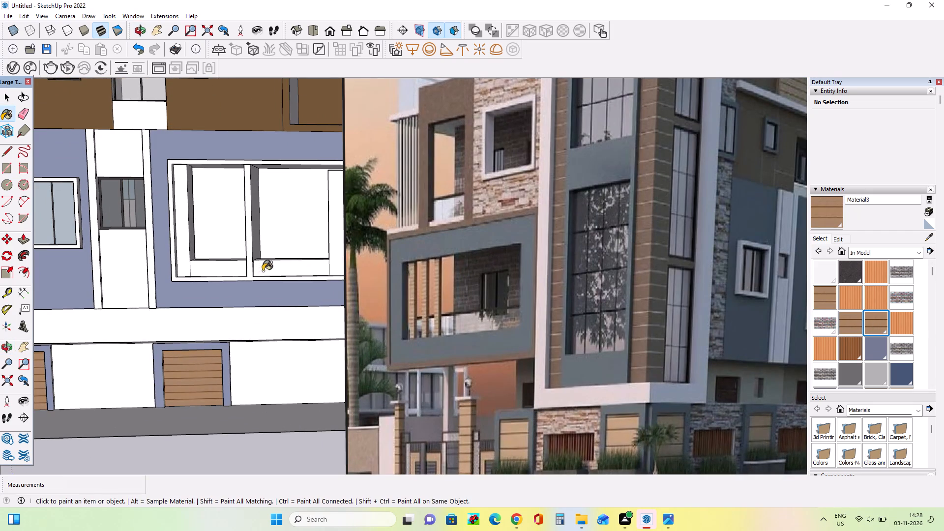
click(263, 271)
click(332, 256)
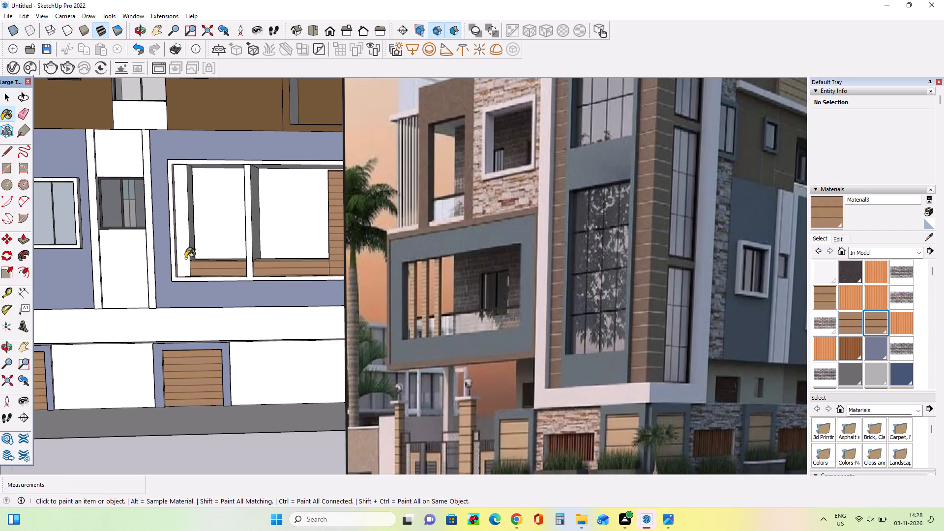
click(185, 258)
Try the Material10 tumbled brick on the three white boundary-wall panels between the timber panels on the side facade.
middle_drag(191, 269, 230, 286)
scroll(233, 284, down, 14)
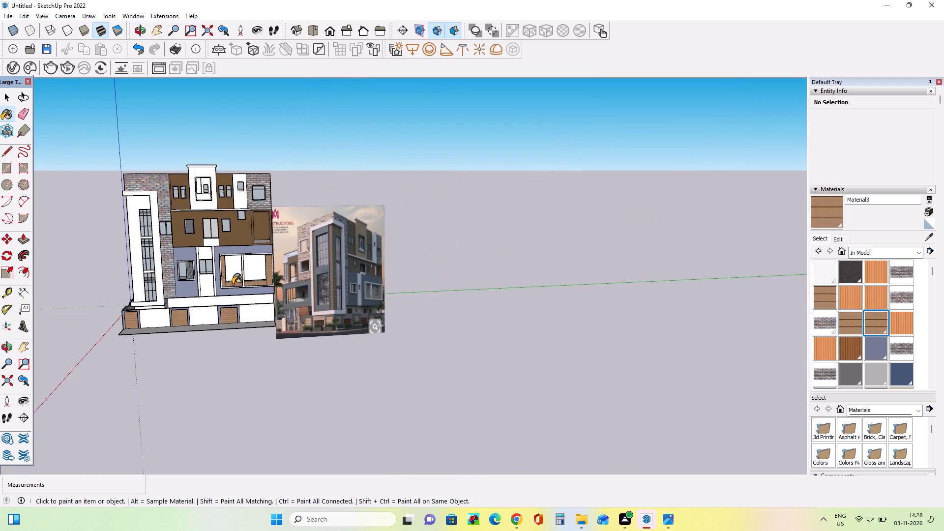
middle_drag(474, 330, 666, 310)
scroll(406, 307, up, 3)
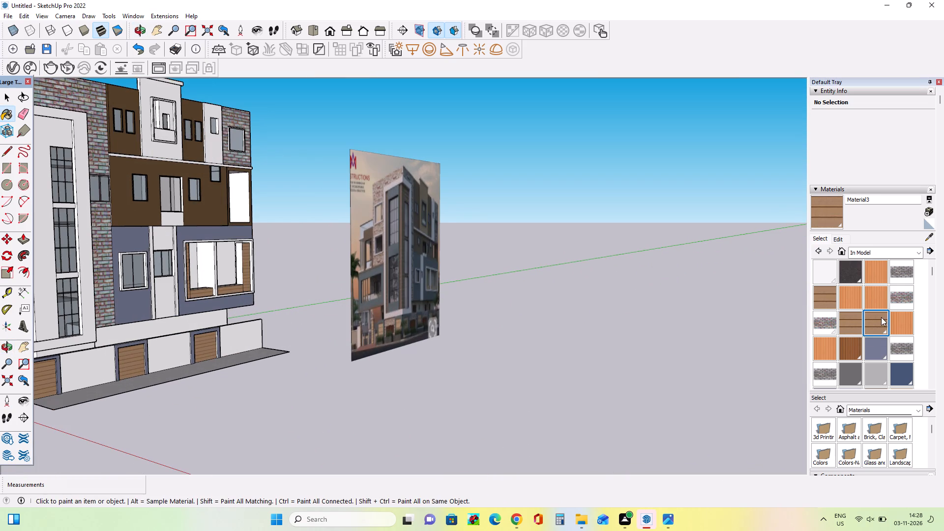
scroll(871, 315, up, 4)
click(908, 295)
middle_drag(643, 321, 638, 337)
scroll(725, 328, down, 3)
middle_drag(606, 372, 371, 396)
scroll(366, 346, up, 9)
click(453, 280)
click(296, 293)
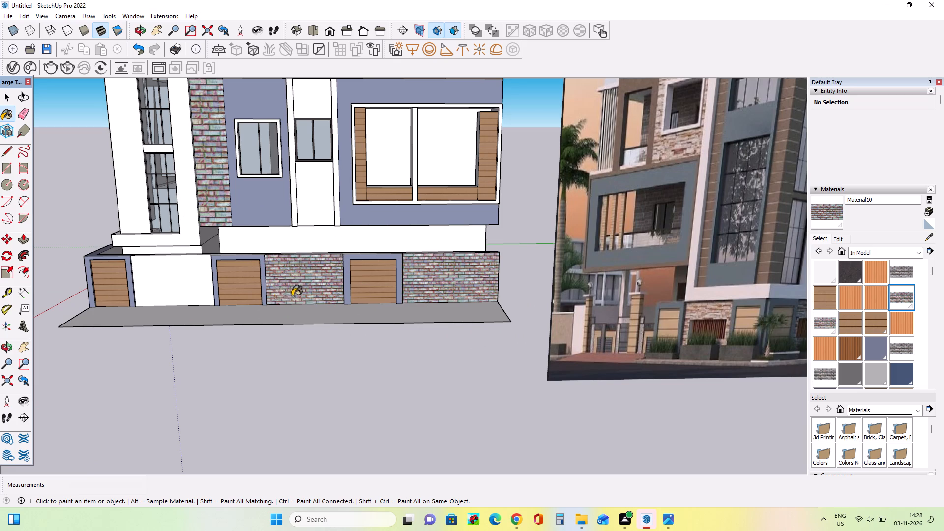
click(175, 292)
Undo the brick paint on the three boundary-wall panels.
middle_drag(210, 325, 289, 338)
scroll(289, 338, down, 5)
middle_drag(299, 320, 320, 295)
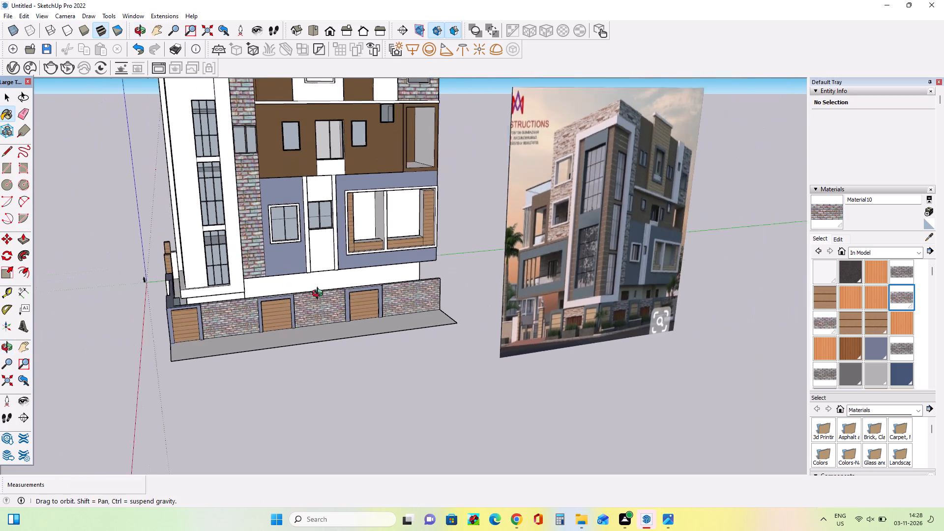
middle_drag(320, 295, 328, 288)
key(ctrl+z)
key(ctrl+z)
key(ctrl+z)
Examine the reference image's boundary wall, comparing its stone panels, slatted openings and timber panels with the model's base.
middle_drag(396, 330, 353, 335)
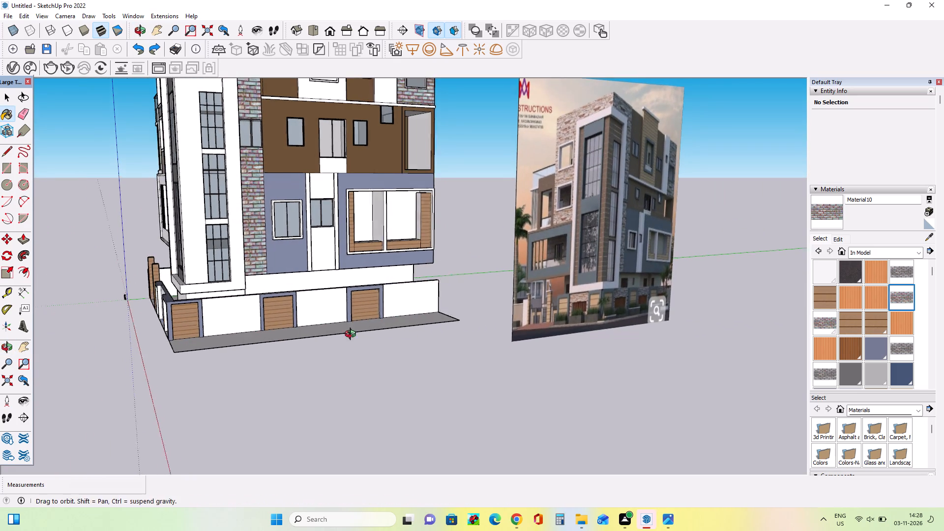
middle_drag(353, 335, 255, 326)
scroll(602, 364, up, 7)
middle_drag(602, 346, 611, 355)
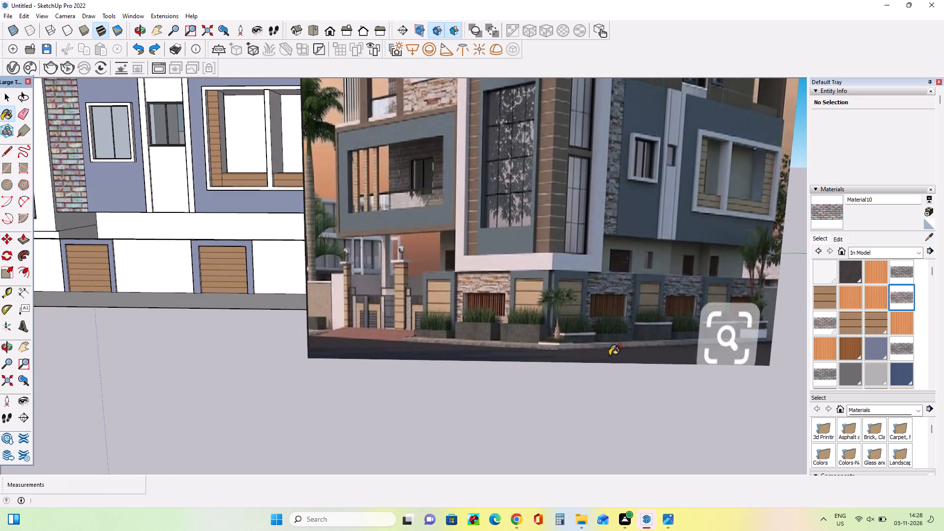
scroll(611, 355, down, 8)
middle_drag(459, 356, 537, 310)
scroll(253, 281, up, 6)
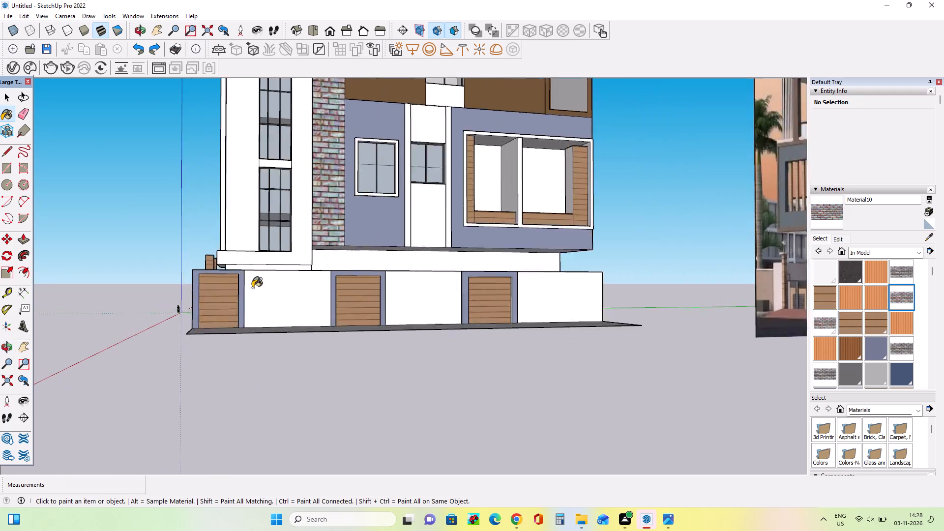
scroll(252, 288, up, 2)
middle_drag(255, 298, 255, 332)
scroll(255, 332, down, 8)
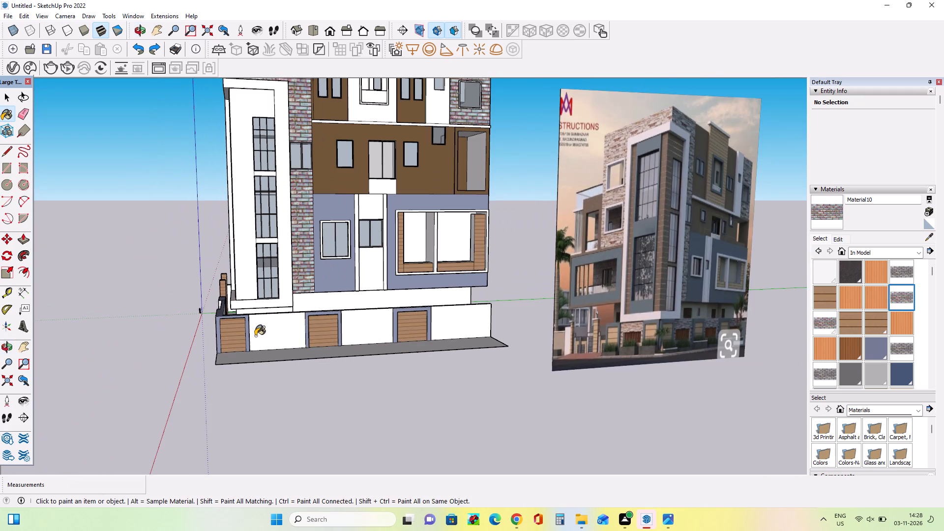
middle_drag(255, 336, 255, 343)
scroll(287, 345, up, 1)
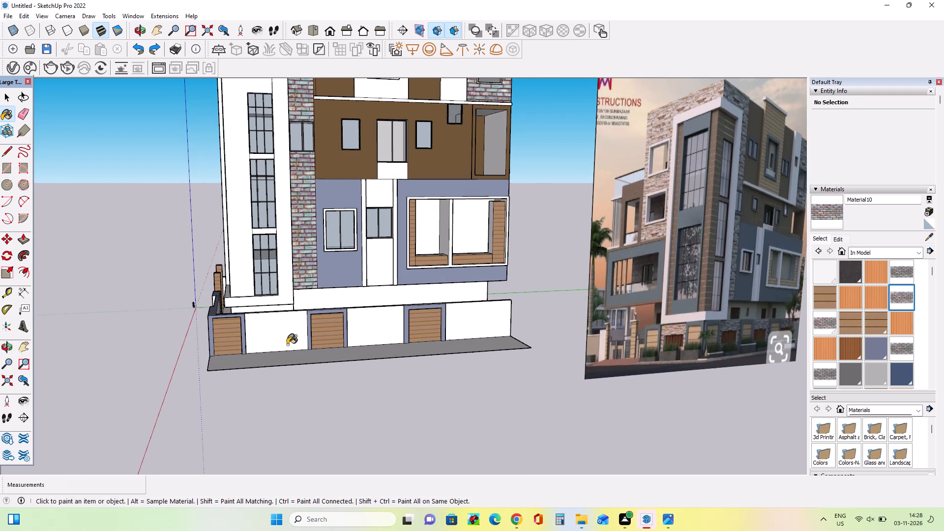
middle_drag(276, 343, 262, 355)
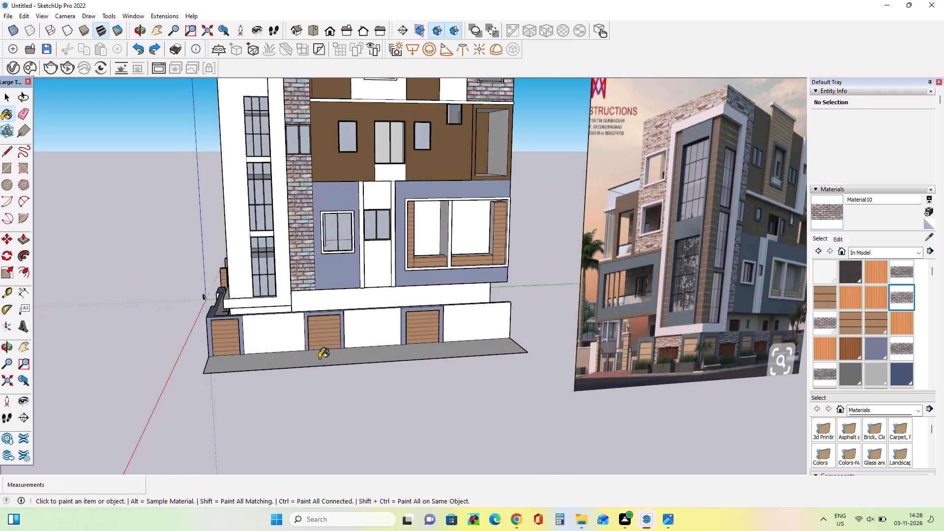
scroll(745, 278, up, 4)
scroll(703, 286, up, 8)
scroll(697, 289, down, 5)
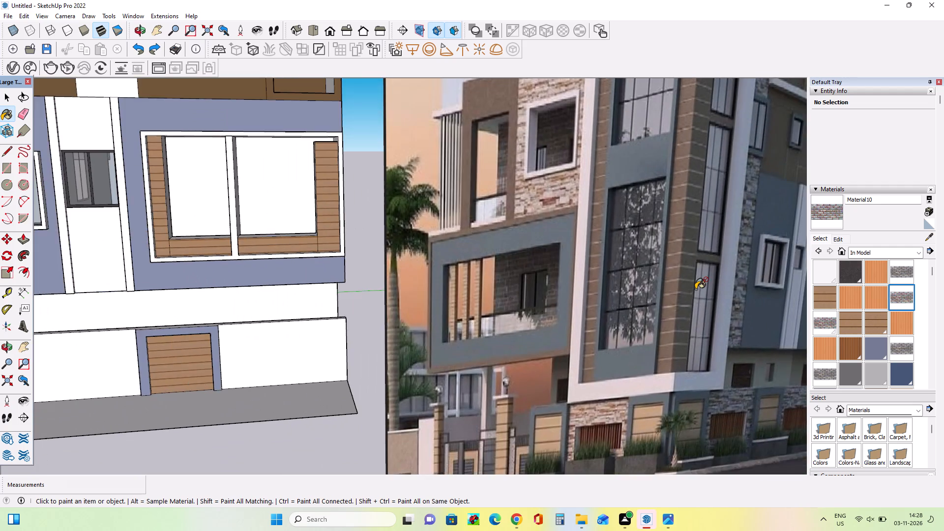
scroll(697, 289, down, 8)
middle_drag(697, 289, 704, 253)
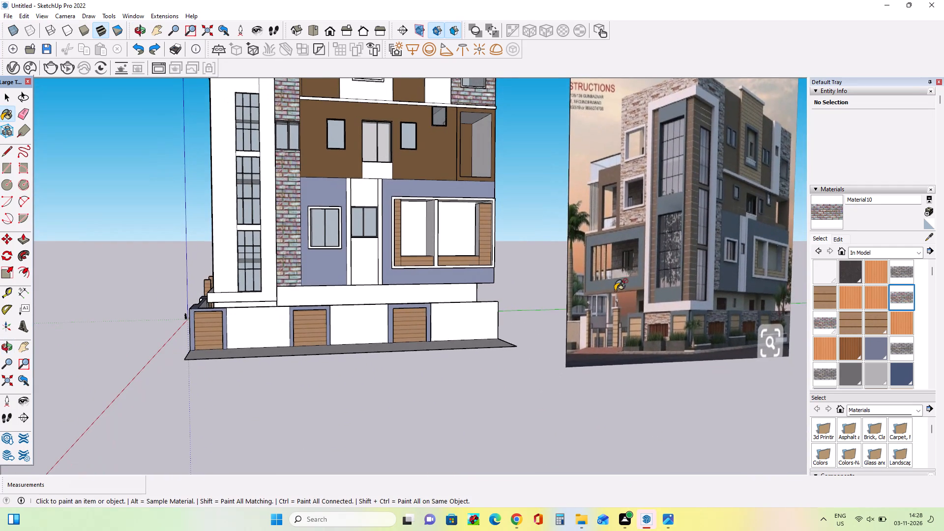
Draw a rectangle about 23'5" by 12'4" on the side boundary wall's first white panel, nearest the building's corner.
scroll(236, 379, up, 4)
click(5, 164)
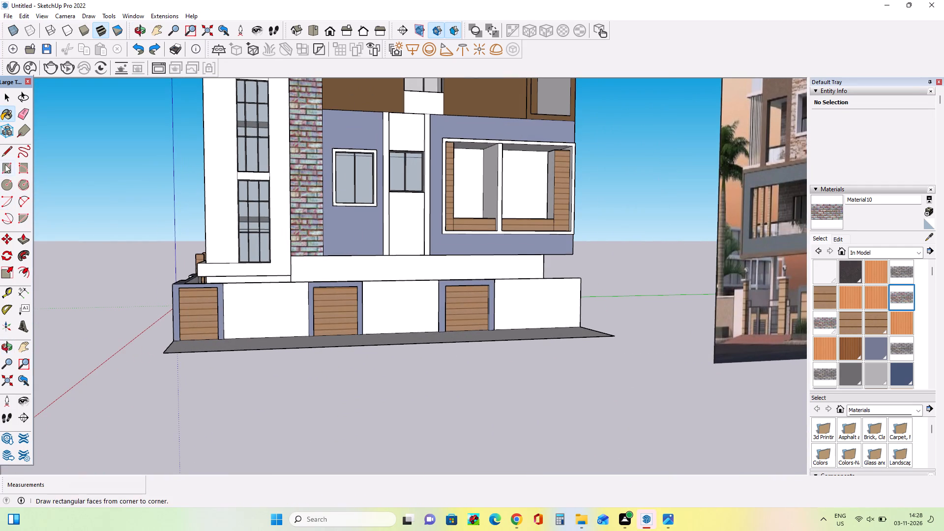
click(246, 307)
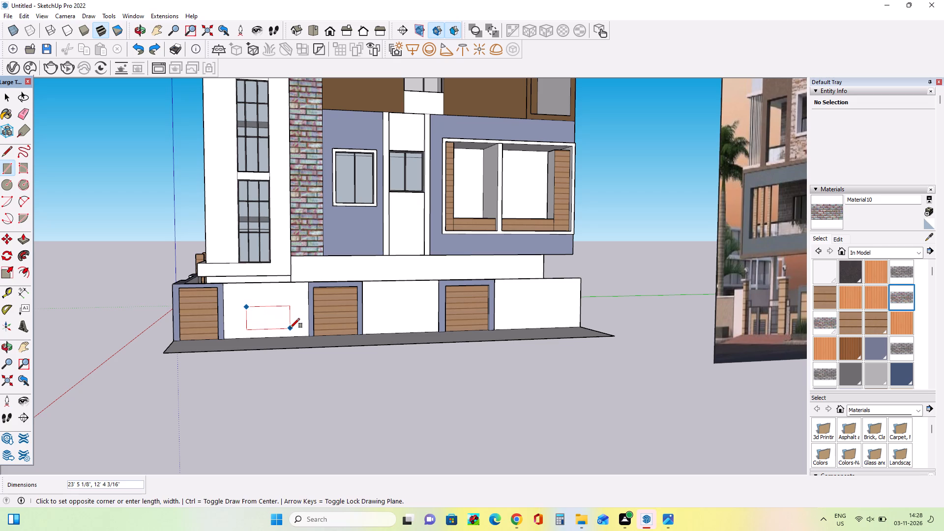
click(290, 328)
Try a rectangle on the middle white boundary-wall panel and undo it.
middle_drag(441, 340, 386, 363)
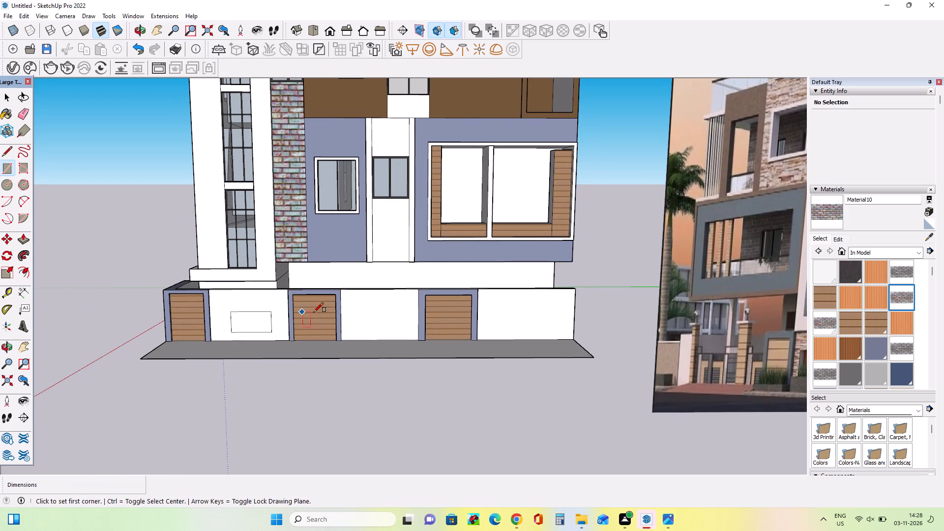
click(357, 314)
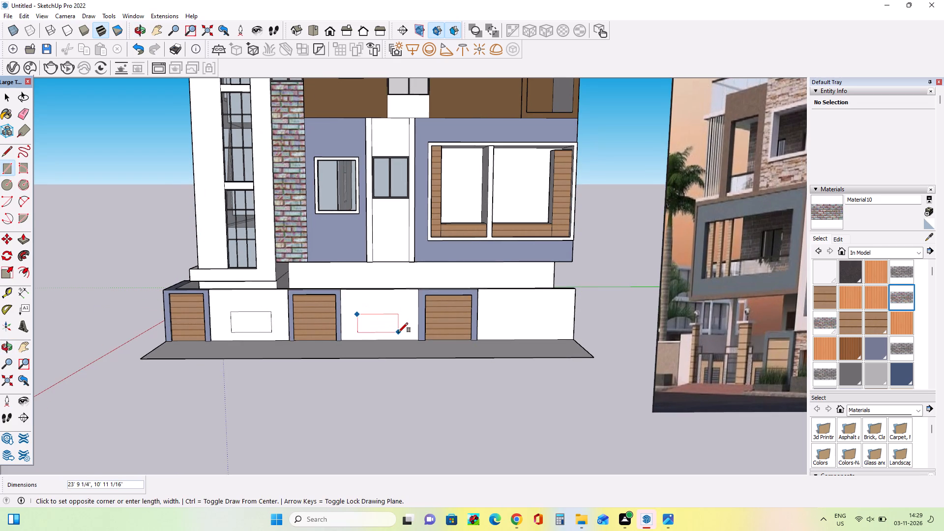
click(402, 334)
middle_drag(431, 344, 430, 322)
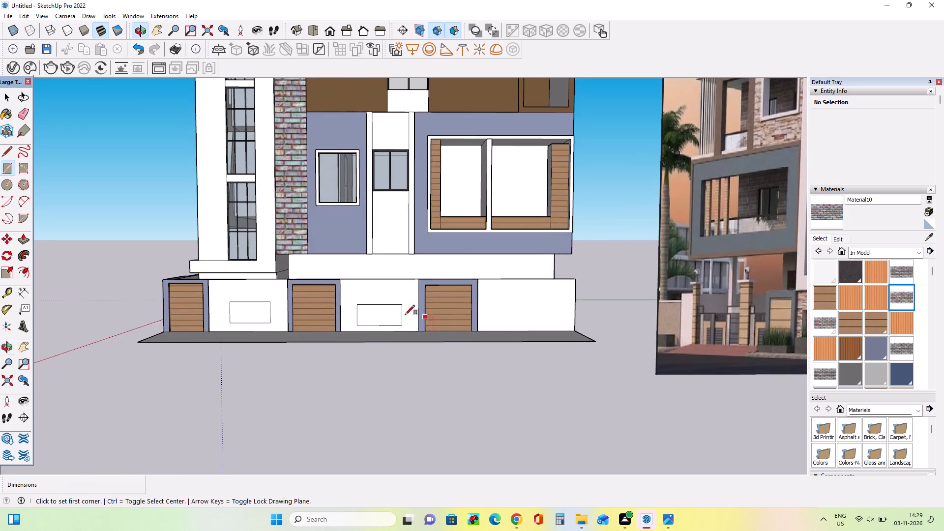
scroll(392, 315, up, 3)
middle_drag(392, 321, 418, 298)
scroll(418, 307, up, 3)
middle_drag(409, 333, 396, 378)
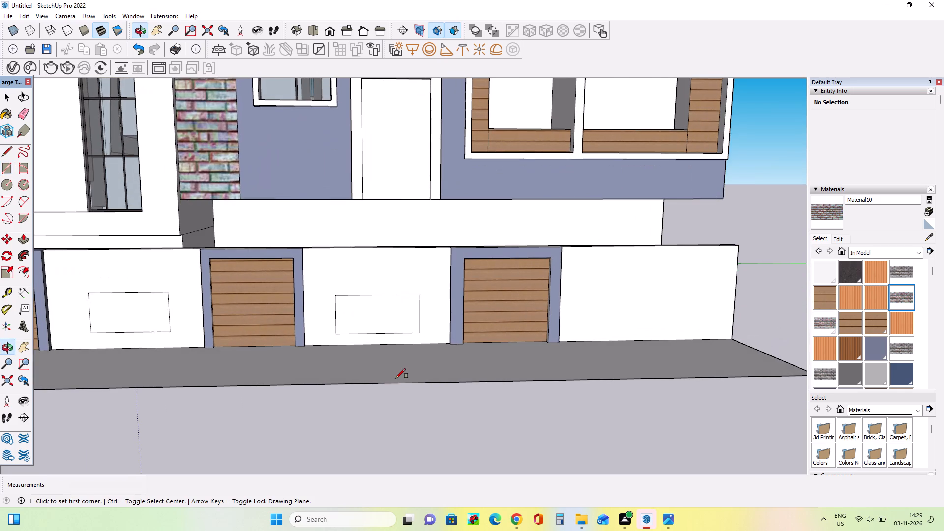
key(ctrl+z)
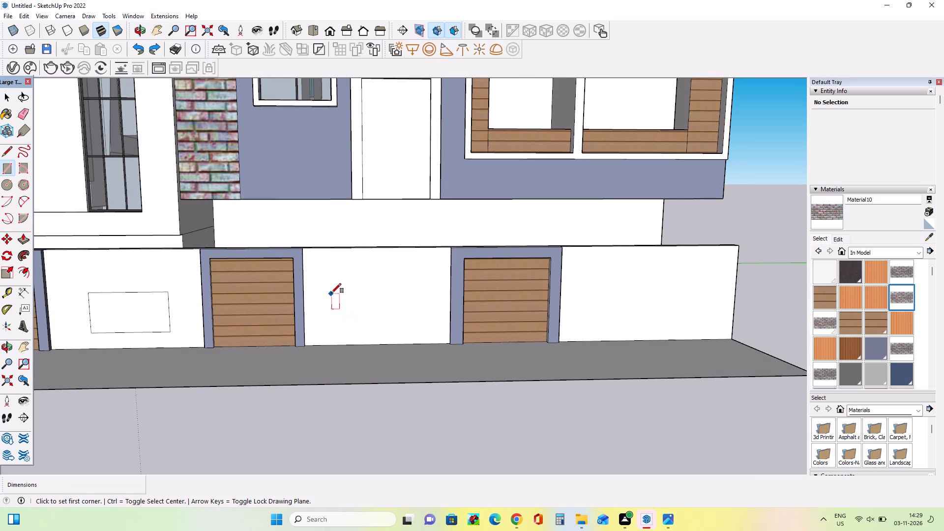
Draw rectangles on the remaining white boundary-wall panels: about 25'7" by 13' on the middle one and 33'5" by 11'6" on the end one.
click(332, 290)
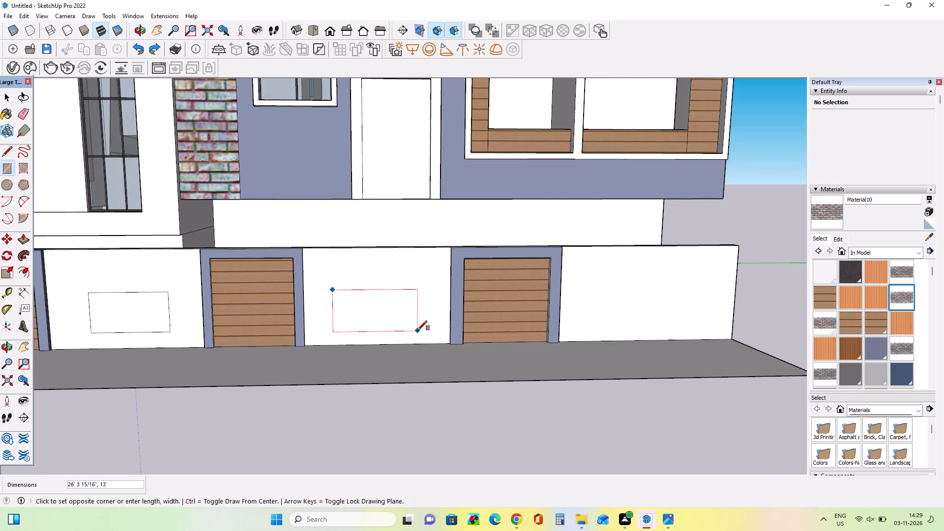
click(415, 330)
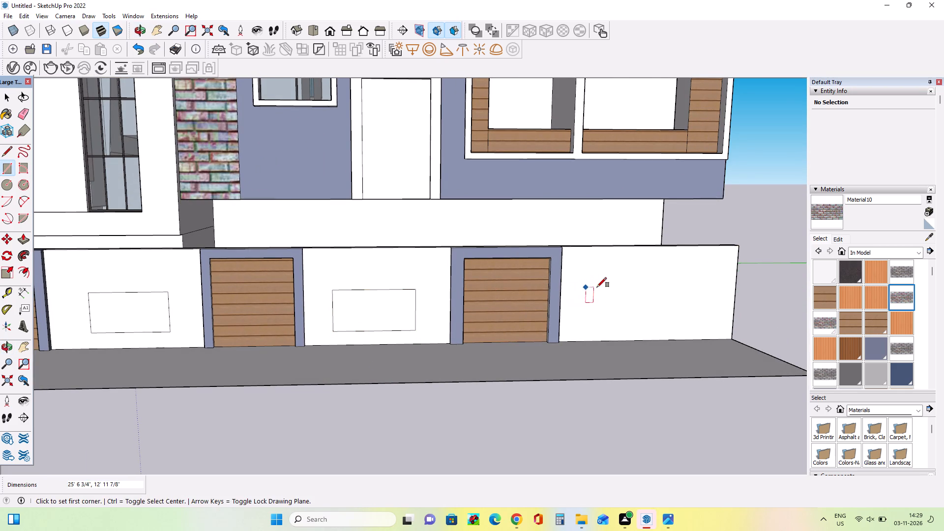
click(597, 288)
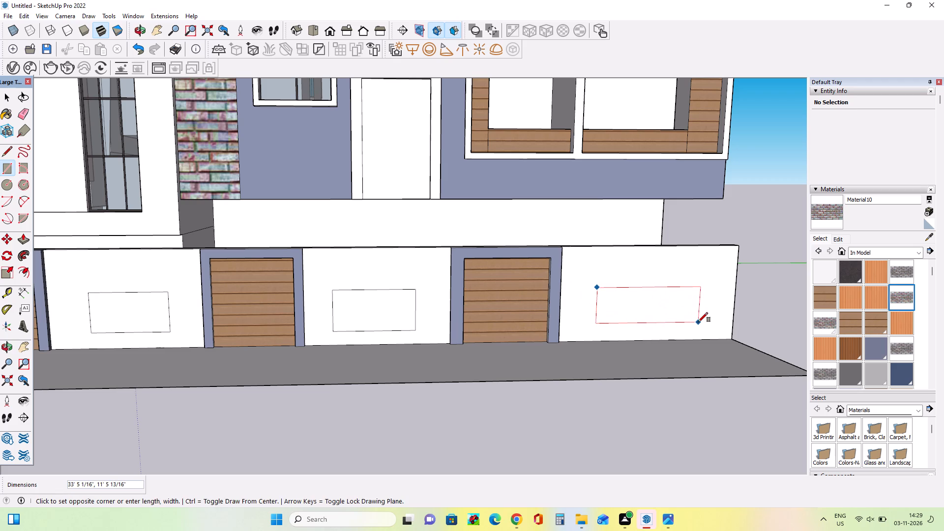
click(698, 322)
Push the first and middle boundary-wall rectangles inward with Push/Pull, the middle one by about 25'10".
middle_drag(580, 324, 580, 333)
scroll(574, 325, down, 2)
middle_drag(585, 347, 566, 325)
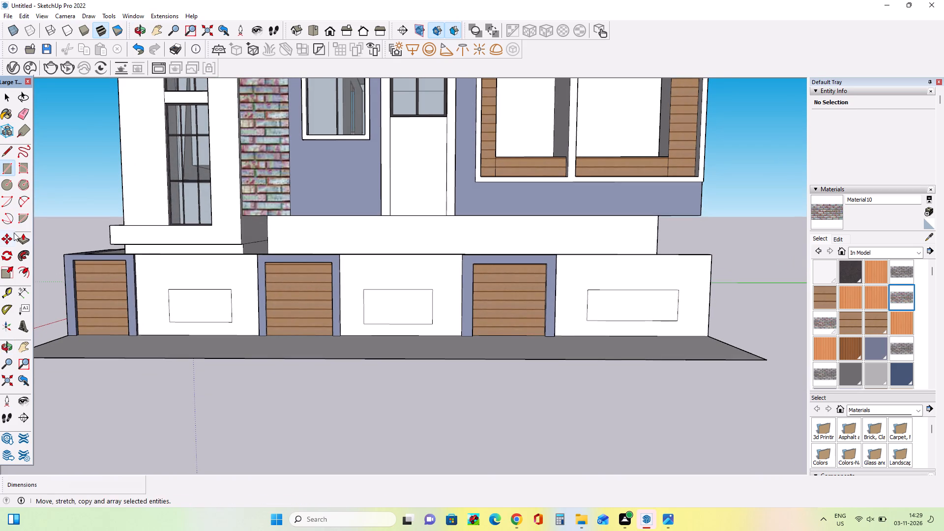
click(16, 238)
scroll(256, 351, up, 4)
drag(184, 300, 188, 295)
drag(423, 299, 423, 288)
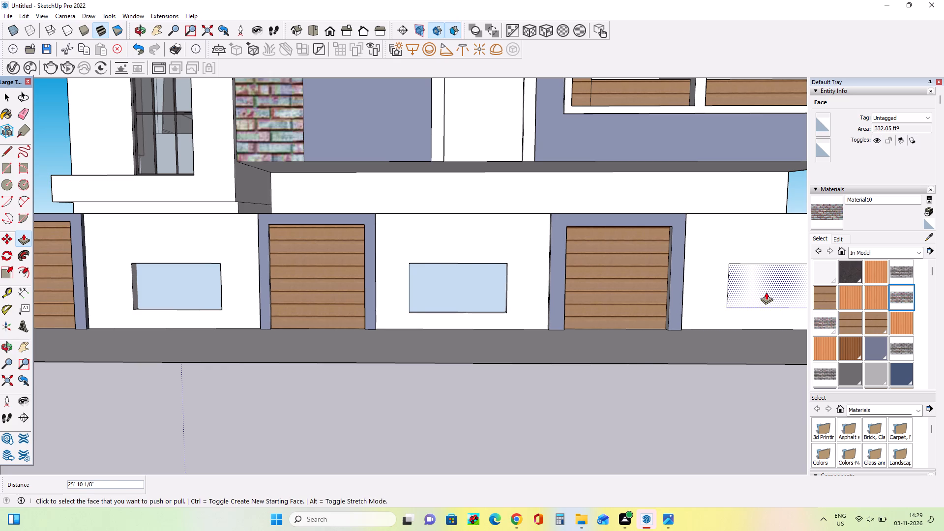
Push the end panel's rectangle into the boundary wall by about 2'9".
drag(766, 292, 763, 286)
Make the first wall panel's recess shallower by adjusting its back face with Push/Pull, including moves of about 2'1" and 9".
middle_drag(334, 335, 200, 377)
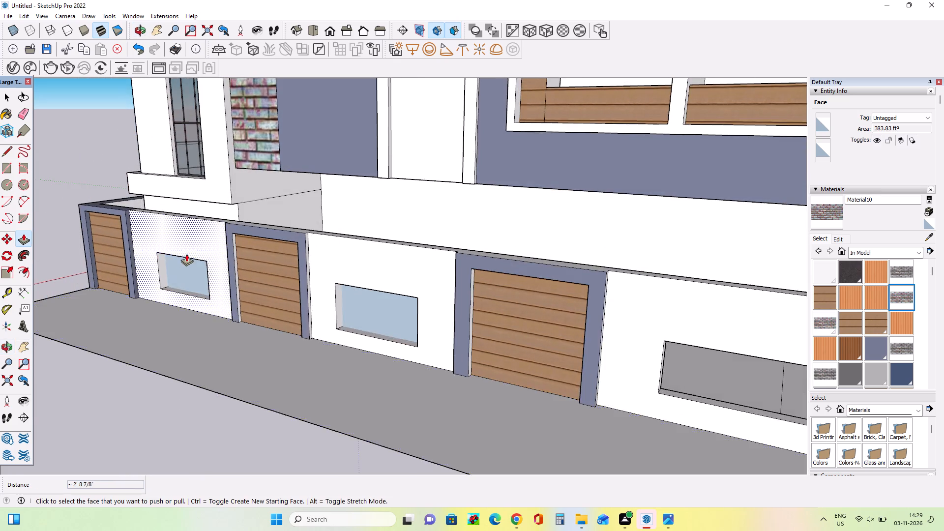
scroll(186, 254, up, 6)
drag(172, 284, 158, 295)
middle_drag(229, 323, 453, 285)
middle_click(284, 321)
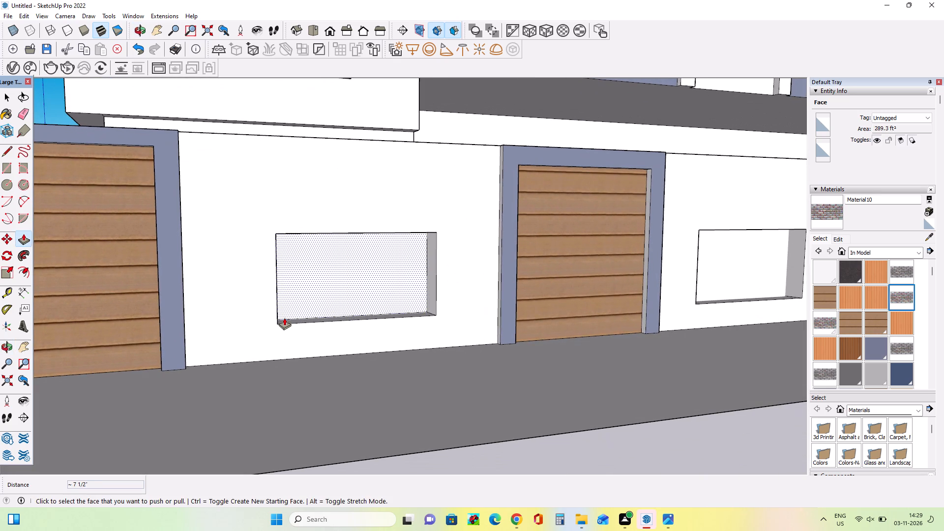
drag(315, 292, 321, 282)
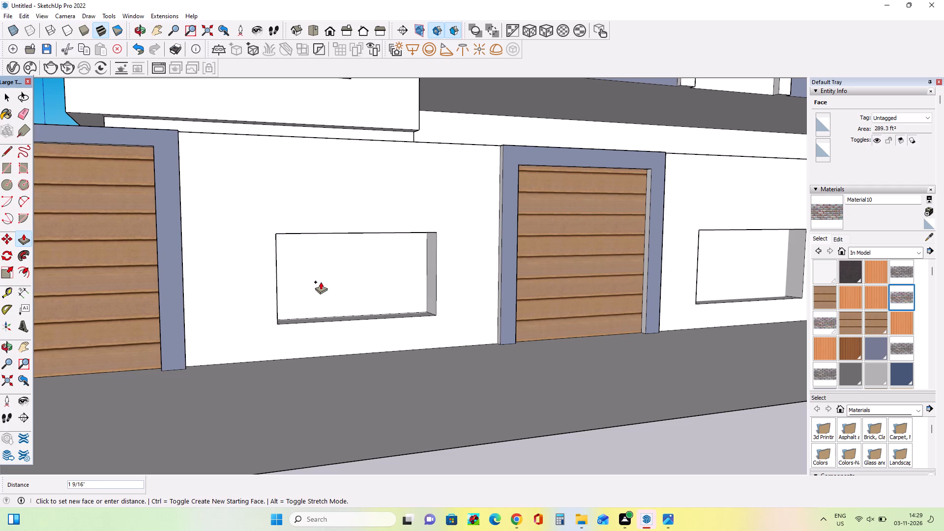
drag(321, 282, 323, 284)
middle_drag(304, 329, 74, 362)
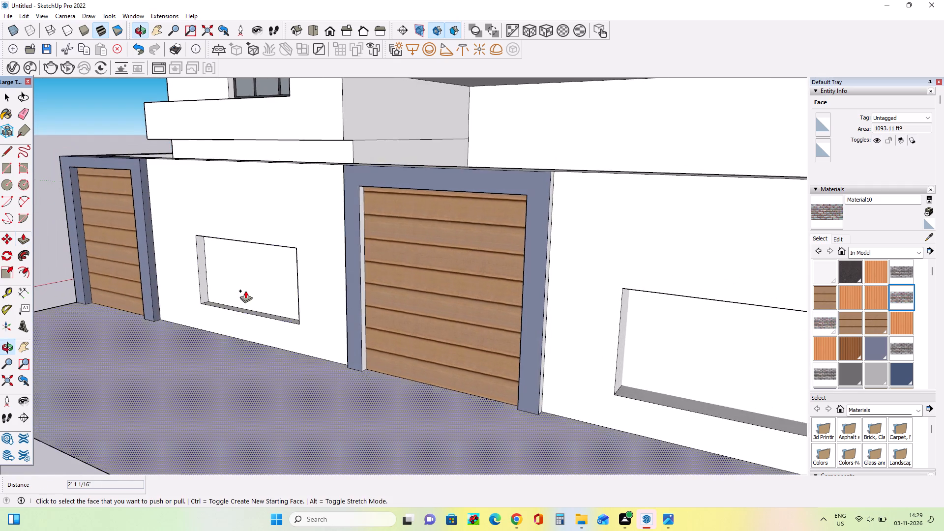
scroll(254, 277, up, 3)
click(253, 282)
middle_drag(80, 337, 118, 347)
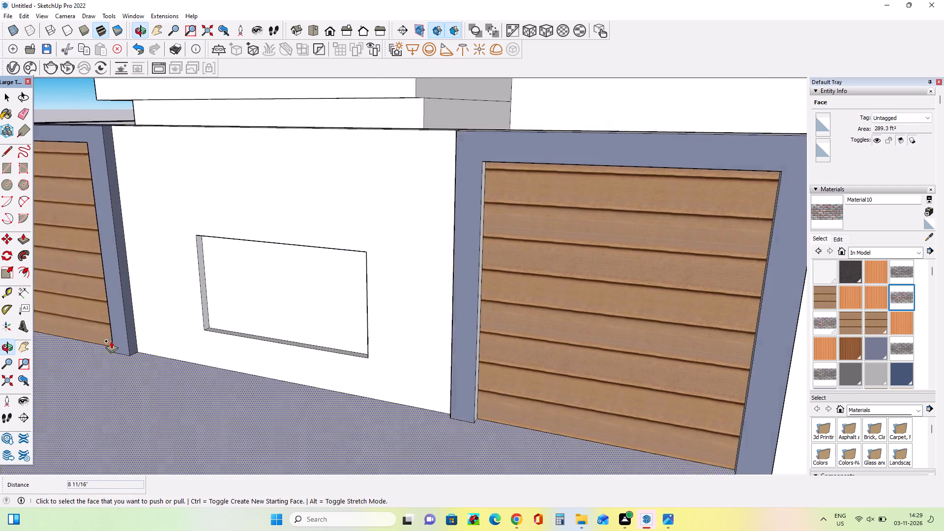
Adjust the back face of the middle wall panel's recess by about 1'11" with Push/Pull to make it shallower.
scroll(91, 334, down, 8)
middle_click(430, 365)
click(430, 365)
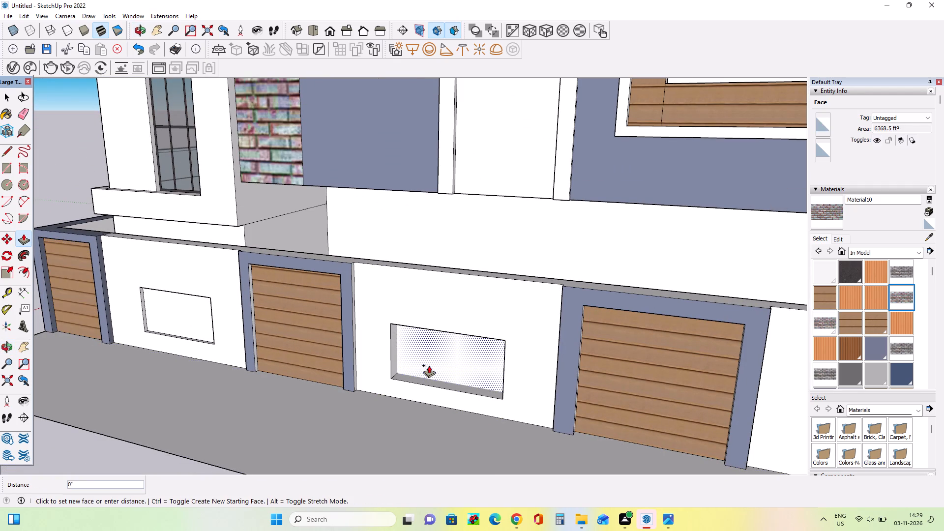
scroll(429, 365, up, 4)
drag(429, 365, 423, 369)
Examine the boundary wall's three openings from several angles and compare them with the rest of the side facade.
scroll(364, 364, down, 8)
middle_drag(643, 370, 618, 375)
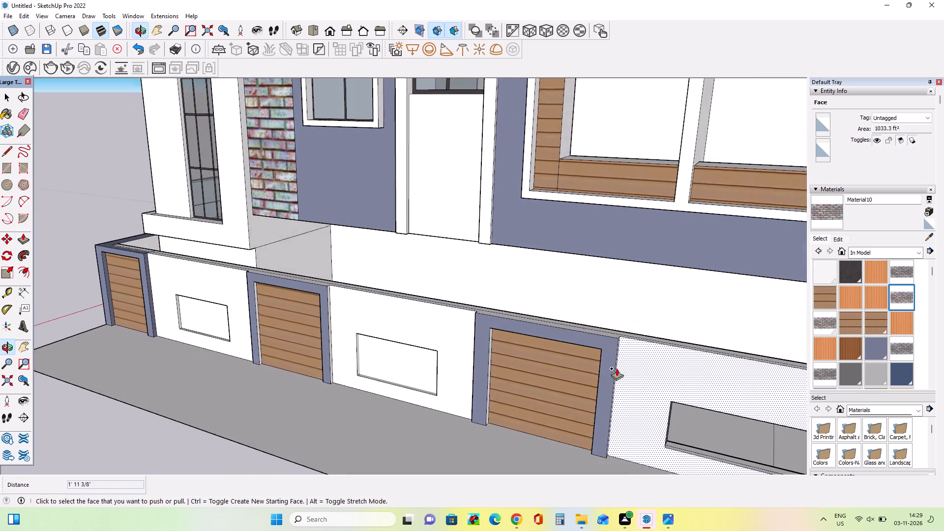
scroll(617, 368, up, 4)
scroll(455, 318, down, 8)
middle_drag(666, 420, 687, 352)
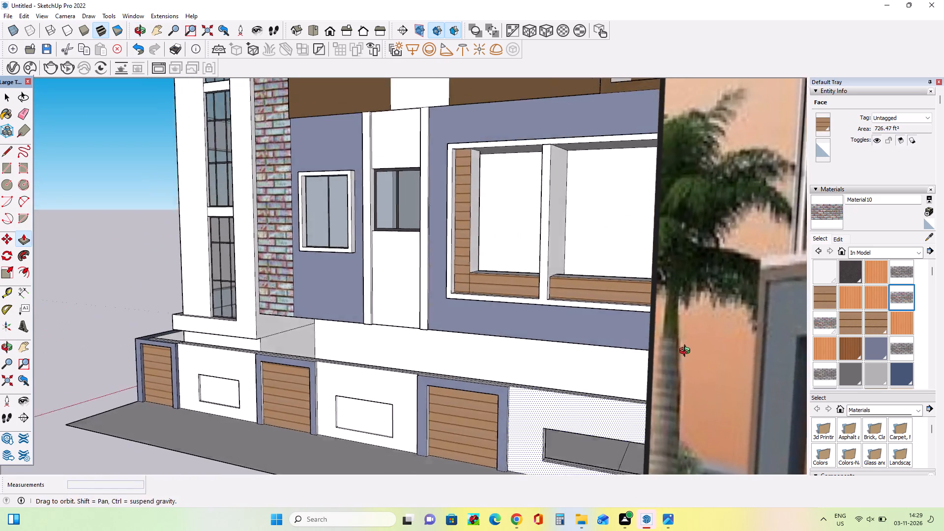
middle_drag(687, 352, 688, 343)
scroll(471, 310, down, 9)
middle_drag(478, 360, 664, 500)
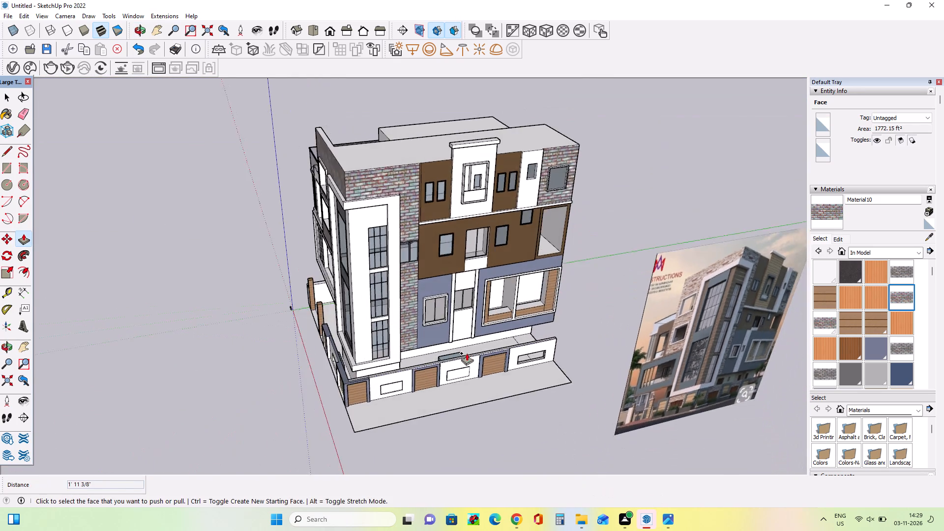
scroll(465, 341, up, 9)
middle_drag(460, 342, 425, 297)
scroll(419, 284, down, 5)
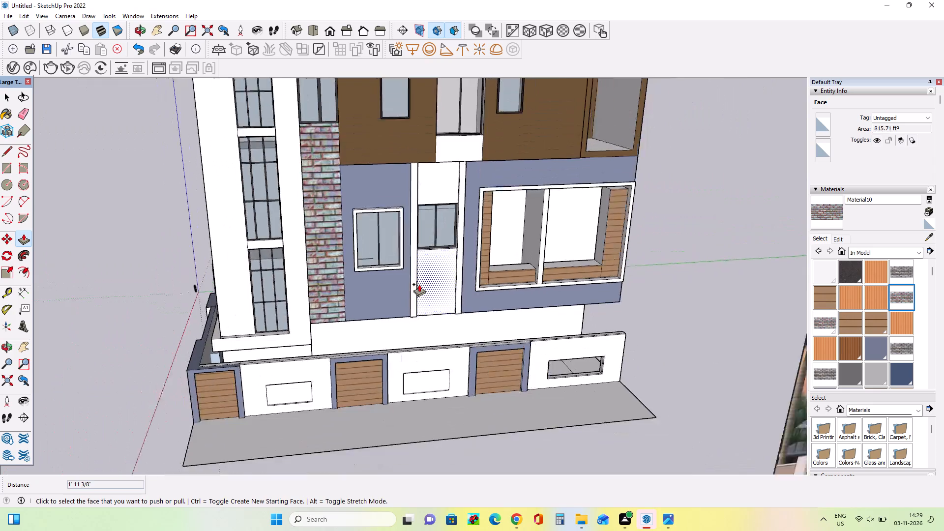
scroll(419, 284, down, 2)
middle_drag(449, 412, 385, 412)
middle_drag(407, 400, 575, 379)
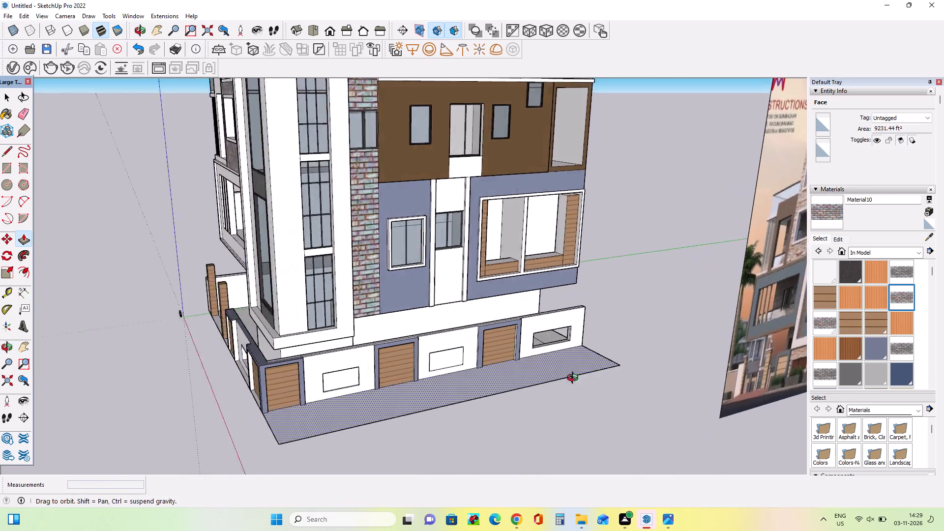
middle_drag(575, 379, 713, 337)
middle_drag(465, 327, 190, 376)
scroll(509, 342, up, 3)
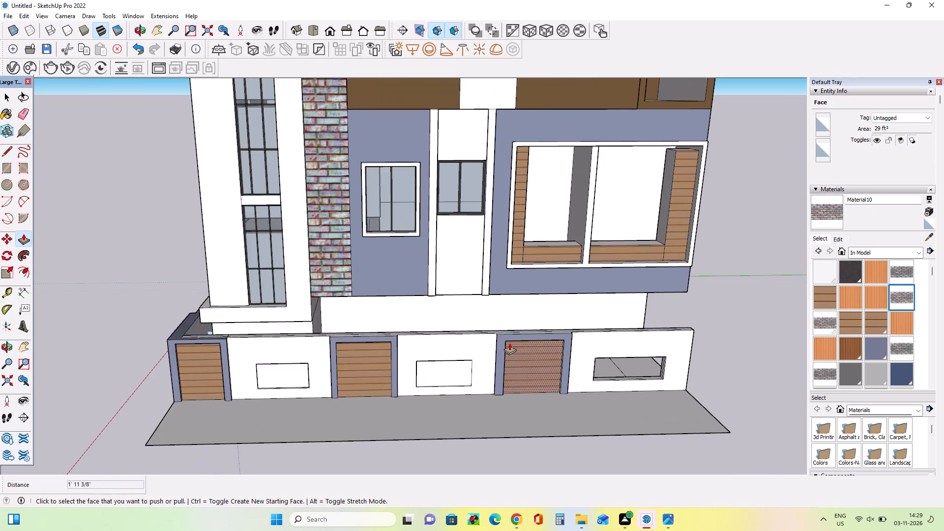
middle_drag(509, 354, 505, 403)
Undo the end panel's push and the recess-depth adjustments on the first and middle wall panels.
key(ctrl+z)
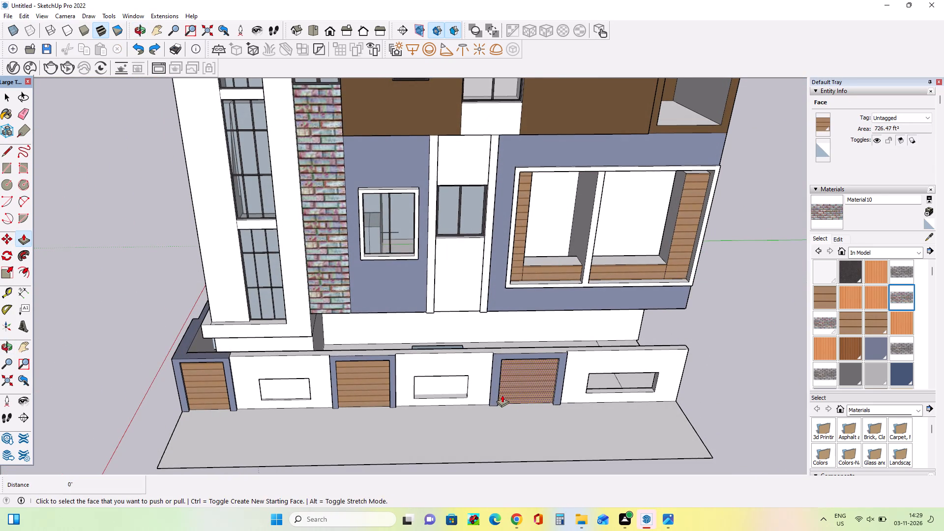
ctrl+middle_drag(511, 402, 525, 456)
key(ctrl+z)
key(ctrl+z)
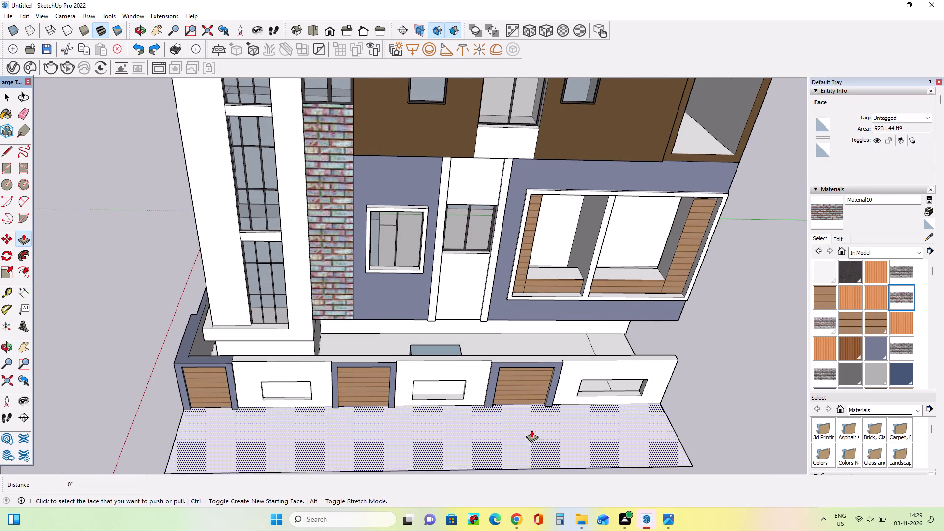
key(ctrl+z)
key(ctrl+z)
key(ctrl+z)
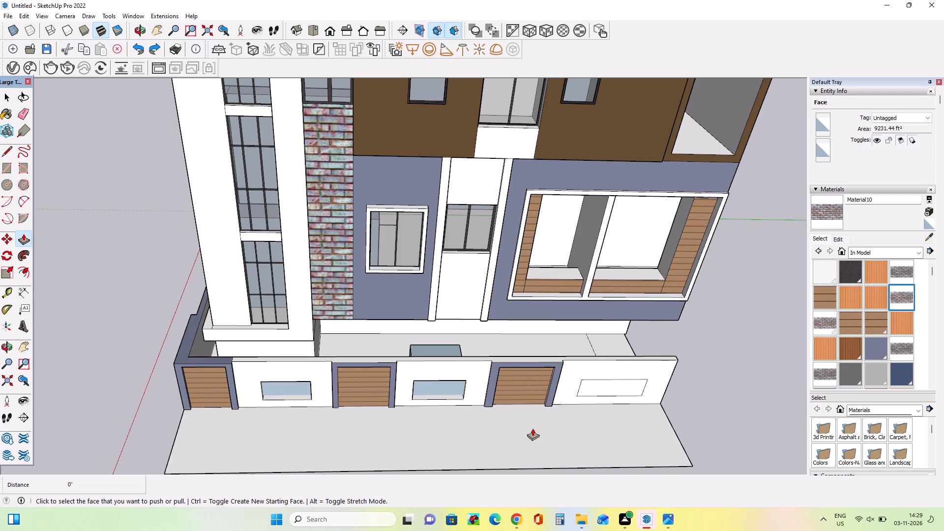
Push the box projecting behind the middle wall opening back toward the boundary wall by about 8' and a further 13'2".
middle_drag(532, 424, 540, 347)
scroll(434, 377, up, 3)
middle_drag(448, 398, 422, 529)
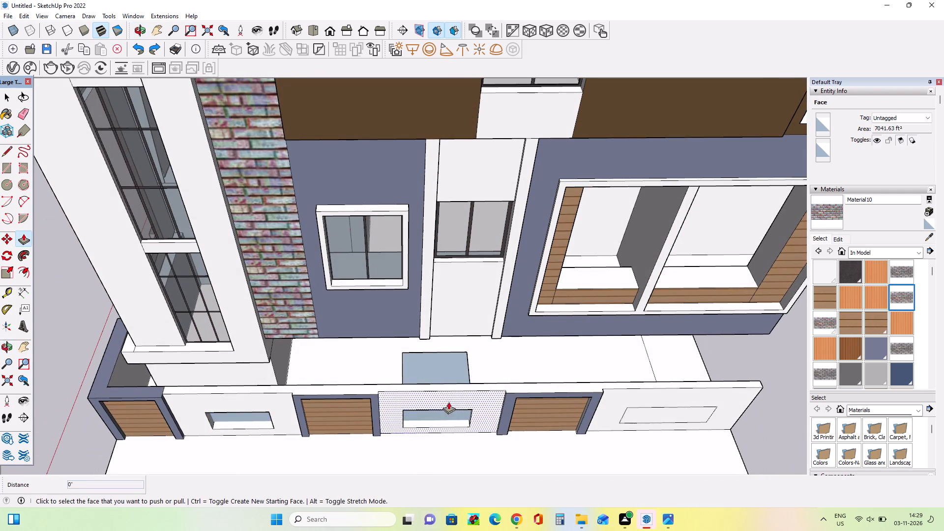
middle_drag(454, 392, 157, 278)
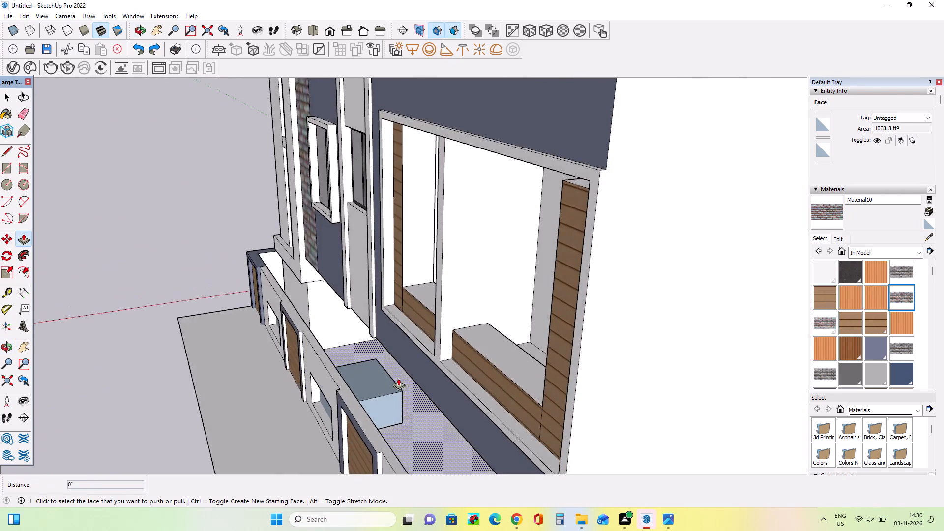
scroll(402, 383, up, 12)
middle_drag(463, 422, 404, 406)
drag(203, 358, 107, 344)
scroll(528, 349, down, 4)
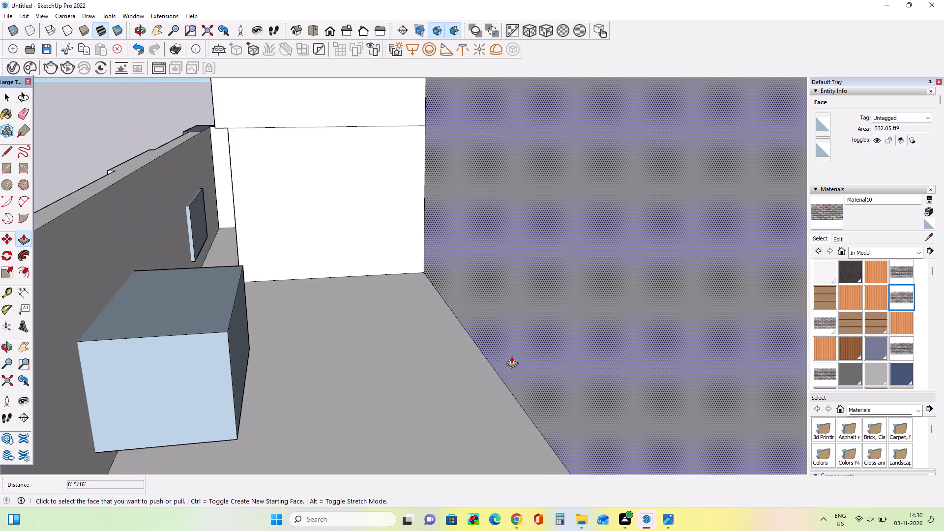
drag(232, 364, 128, 364)
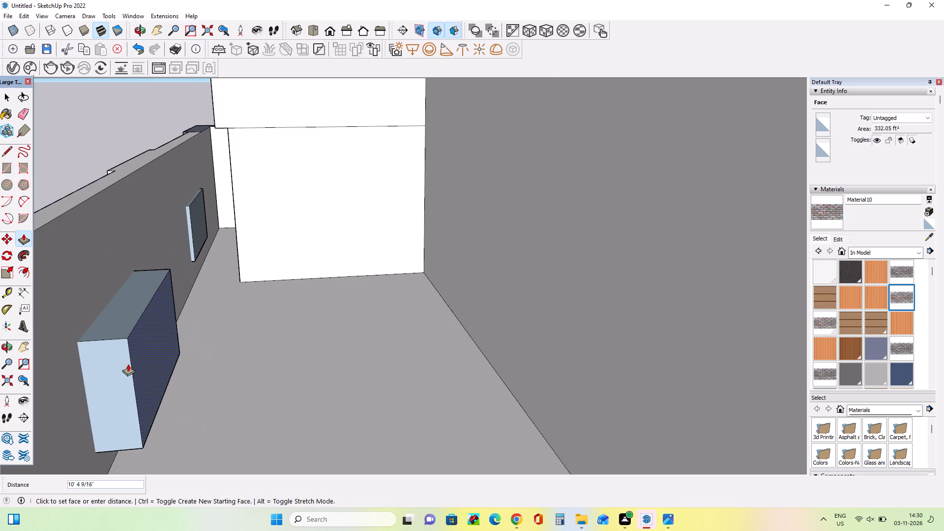
drag(128, 364, 103, 358)
middle_drag(281, 369, 287, 370)
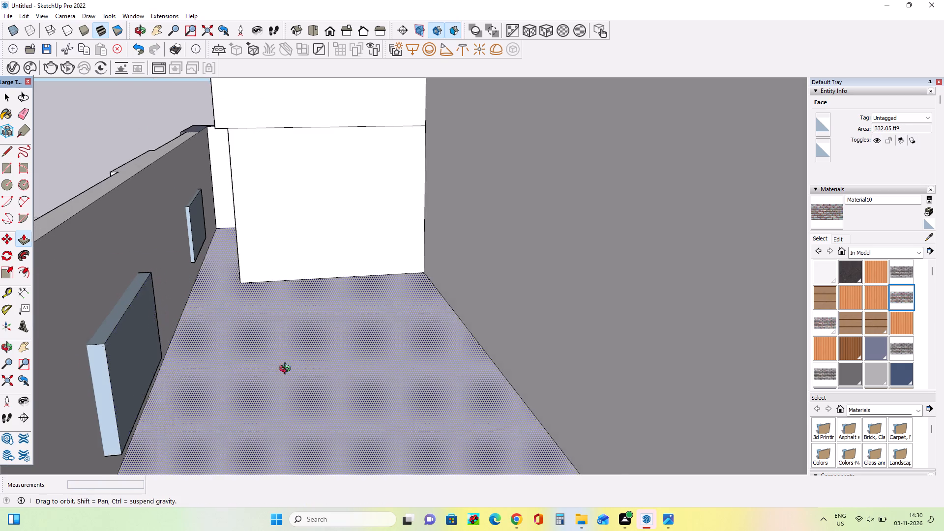
Recess the rectangle on the end boundary-wall panel slightly with Push/Pull.
middle_drag(287, 370, 490, 349)
scroll(343, 365, down, 13)
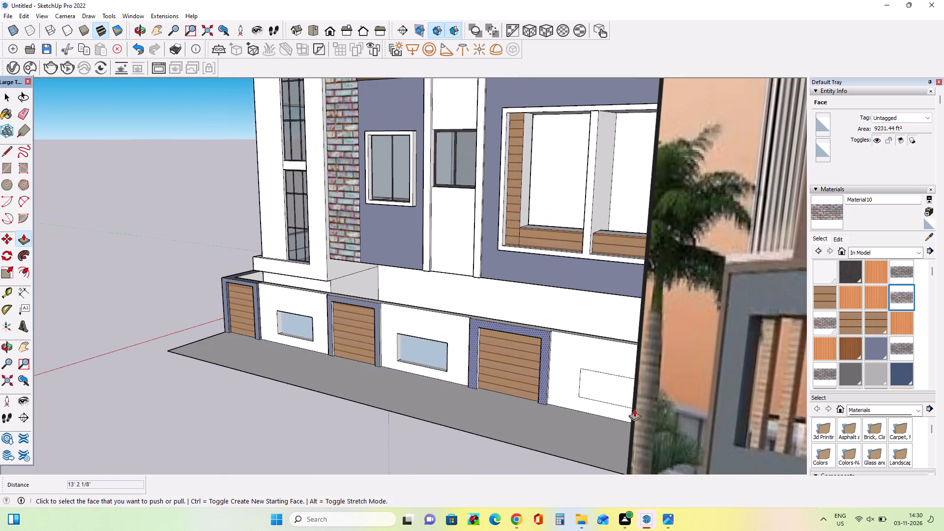
middle_drag(676, 427, 735, 451)
scroll(562, 366, up, 7)
click(564, 361)
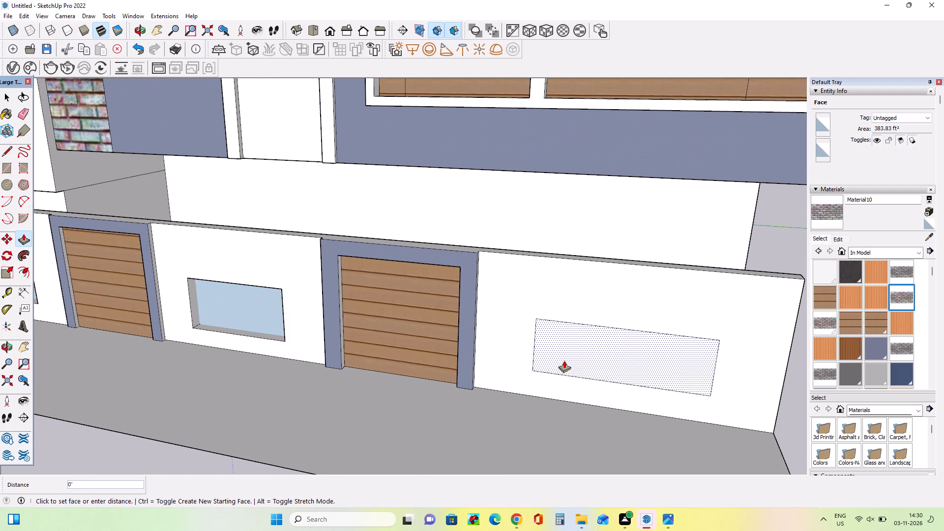
scroll(477, 390, down, 8)
middle_drag(484, 395, 501, 408)
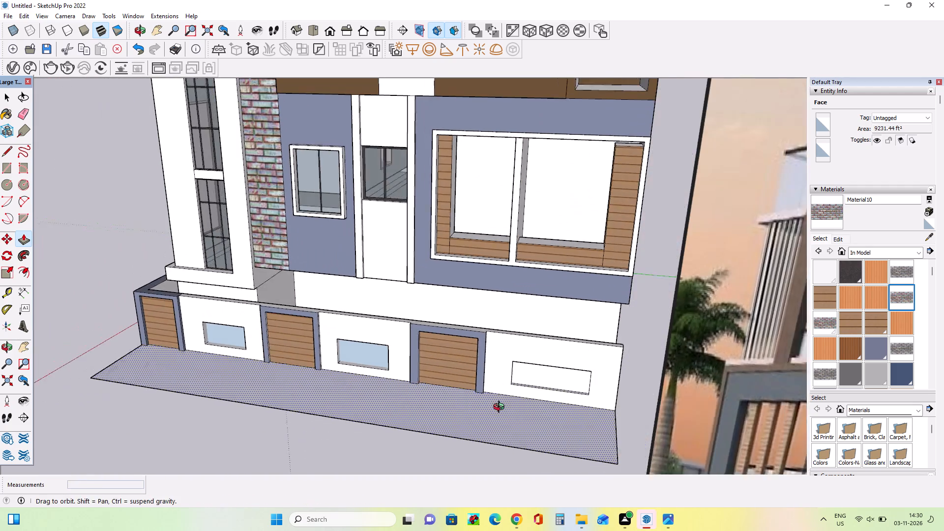
Paint the recessed rectangles in the side boundary-wall panels with the Material6 wood texture.
middle_drag(501, 408, 511, 413)
scroll(508, 401, down, 4)
middle_drag(477, 386, 546, 332)
scroll(446, 348, up, 4)
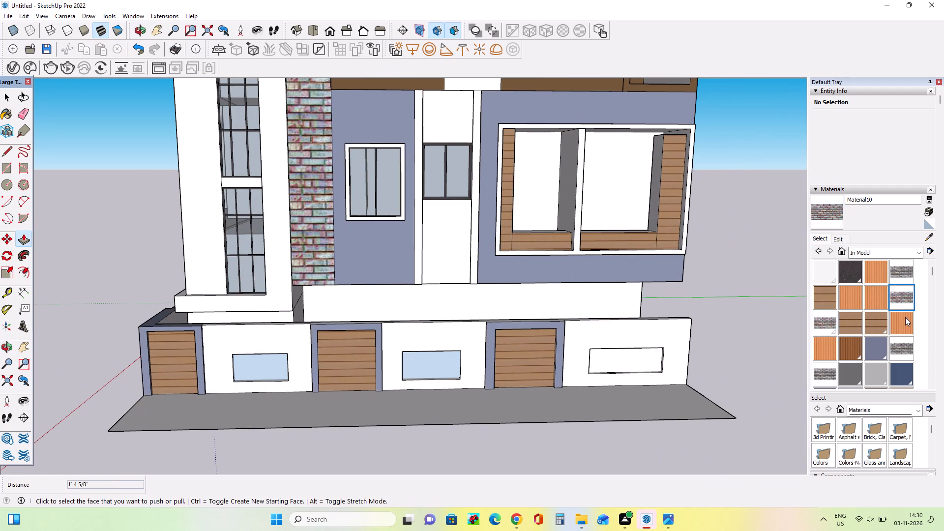
click(905, 317)
click(851, 349)
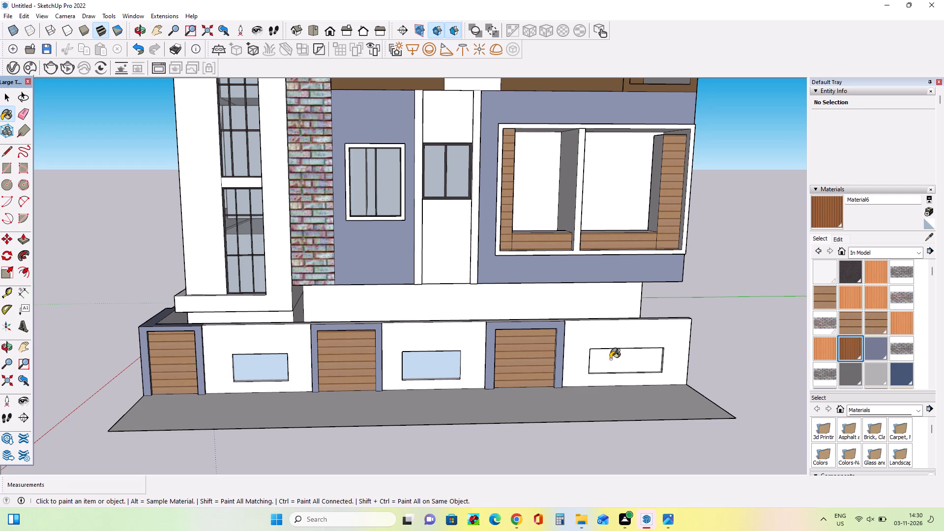
click(619, 355)
click(435, 372)
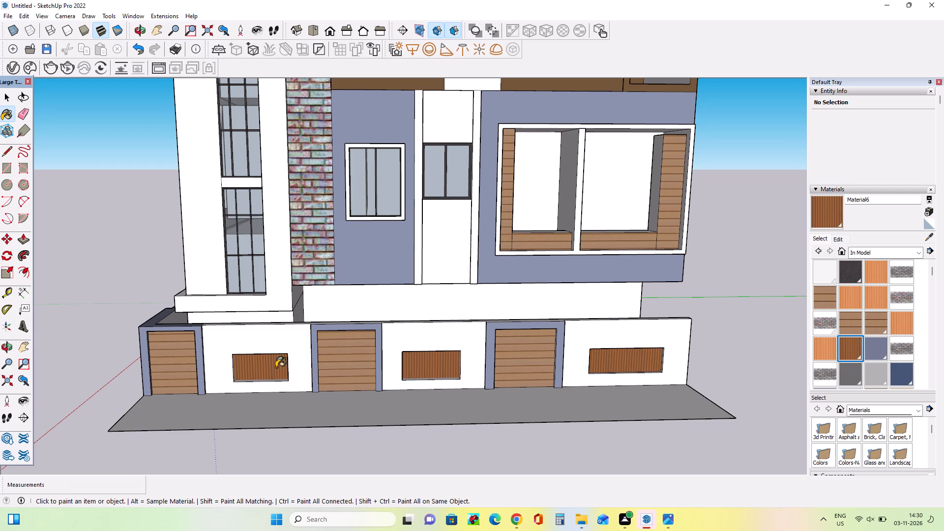
Paint the three white panels of the side boundary wall with the Material10 brick texture.
middle_drag(394, 375, 399, 401)
scroll(409, 402, down, 3)
middle_drag(465, 417, 465, 386)
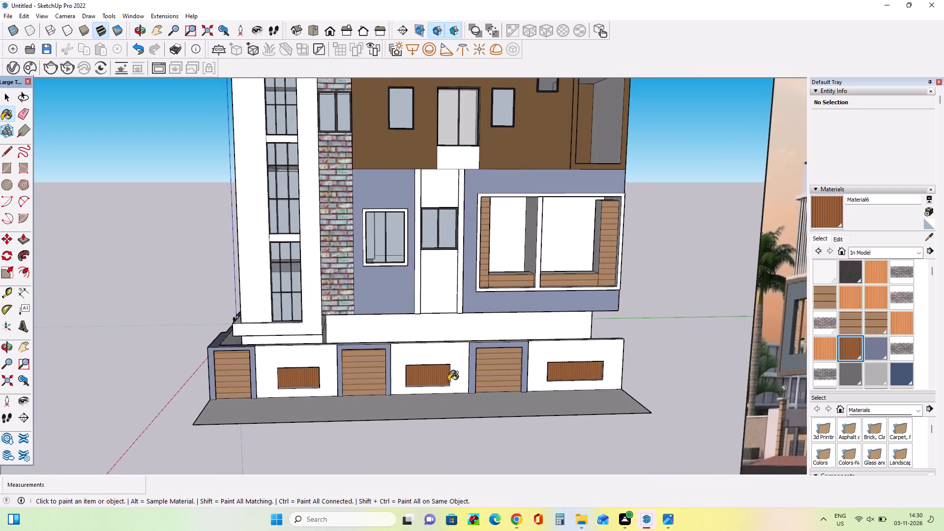
scroll(417, 381, down, 5)
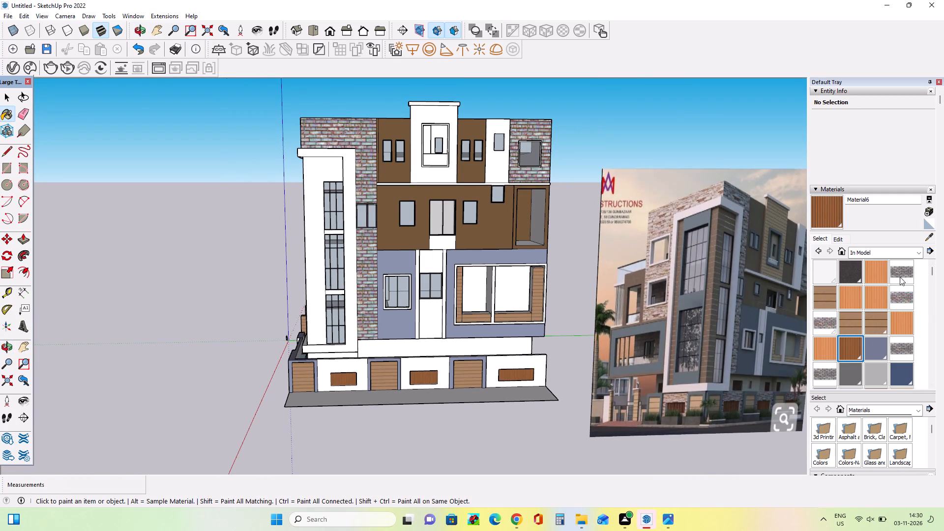
click(903, 300)
scroll(552, 399, up, 8)
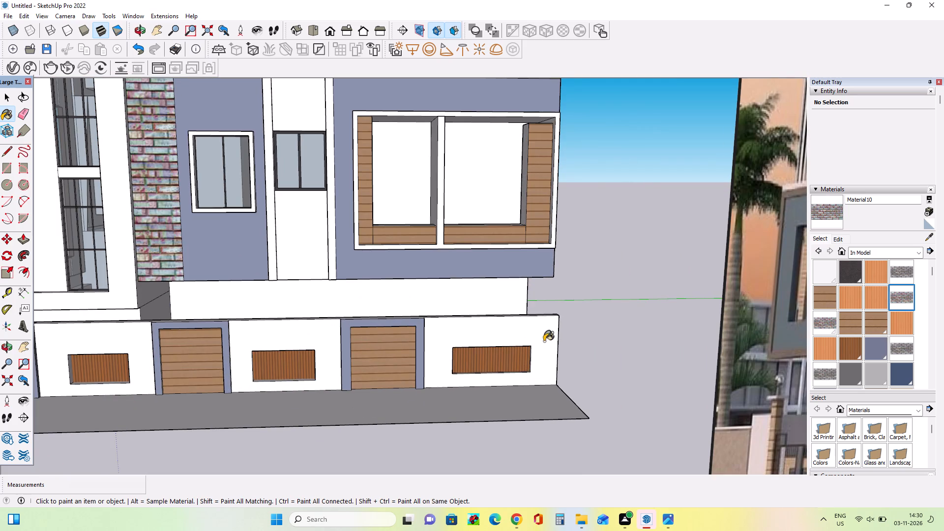
click(544, 341)
click(305, 343)
click(116, 337)
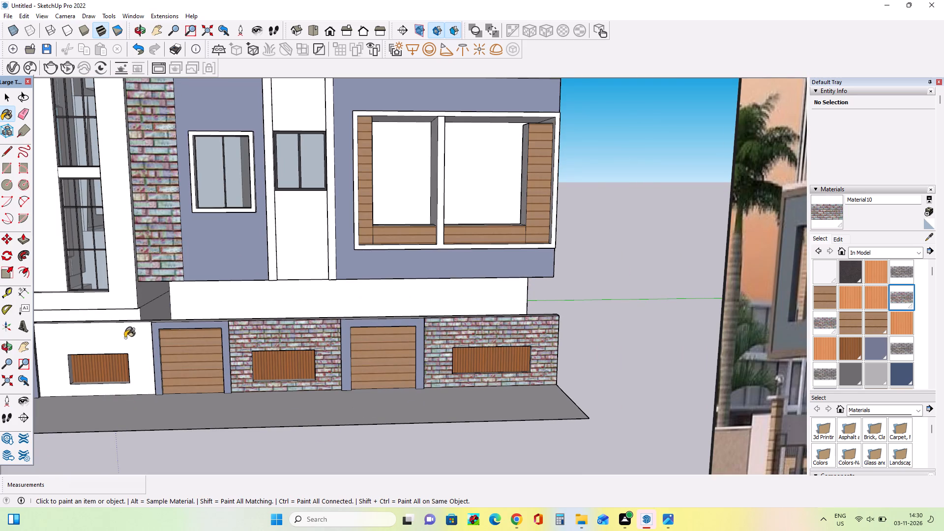
Paint the front boundary-wall panel between the wood-clad panels with the Material10 brick texture.
scroll(489, 345, down, 9)
middle_drag(397, 372, 494, 378)
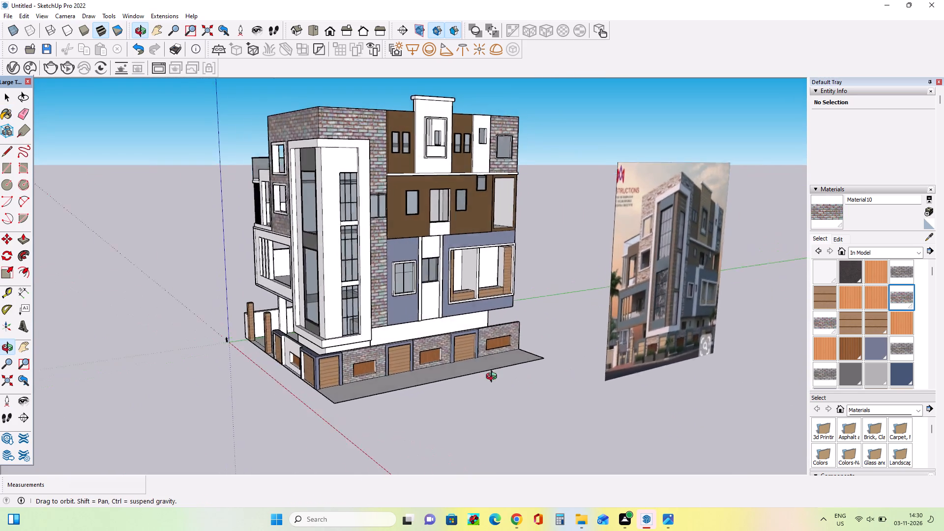
middle_drag(494, 378, 428, 338)
middle_drag(437, 338, 452, 356)
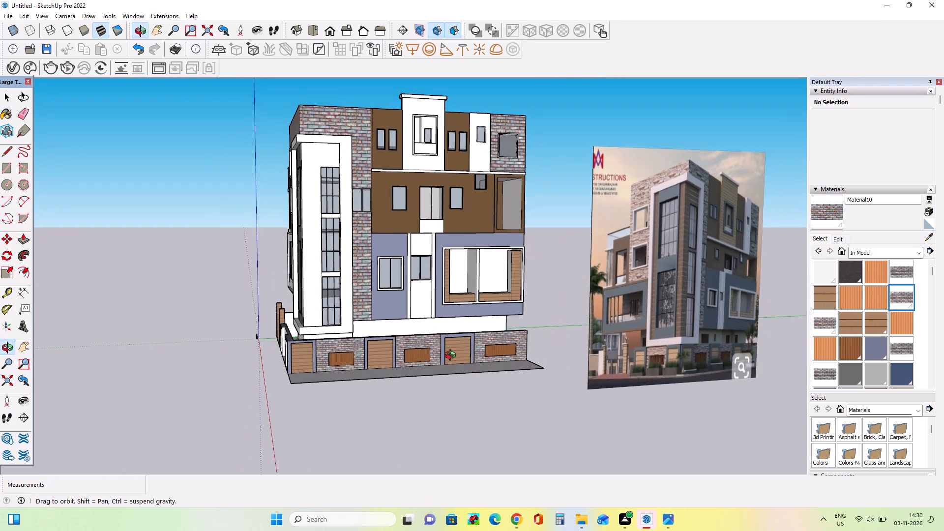
middle_drag(452, 356, 454, 361)
middle_drag(568, 354, 667, 324)
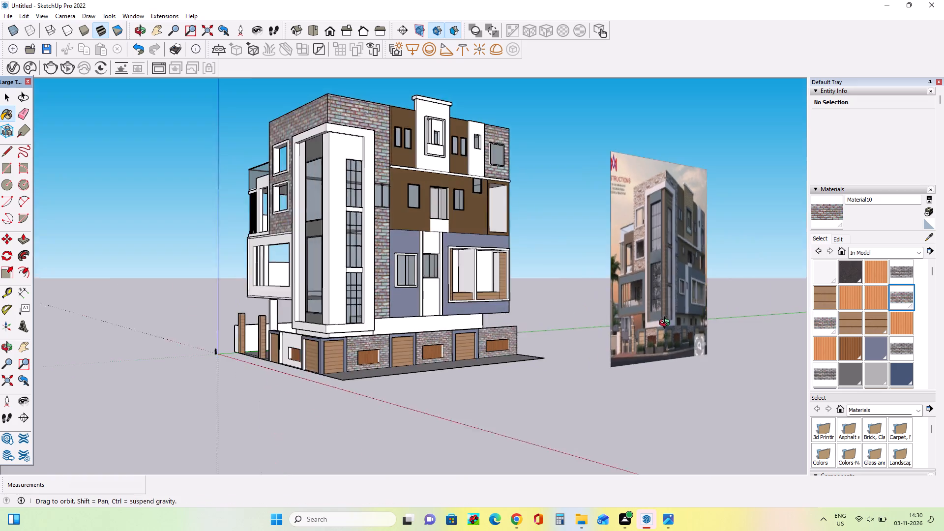
middle_drag(667, 324, 738, 314)
scroll(288, 351, up, 8)
click(313, 341)
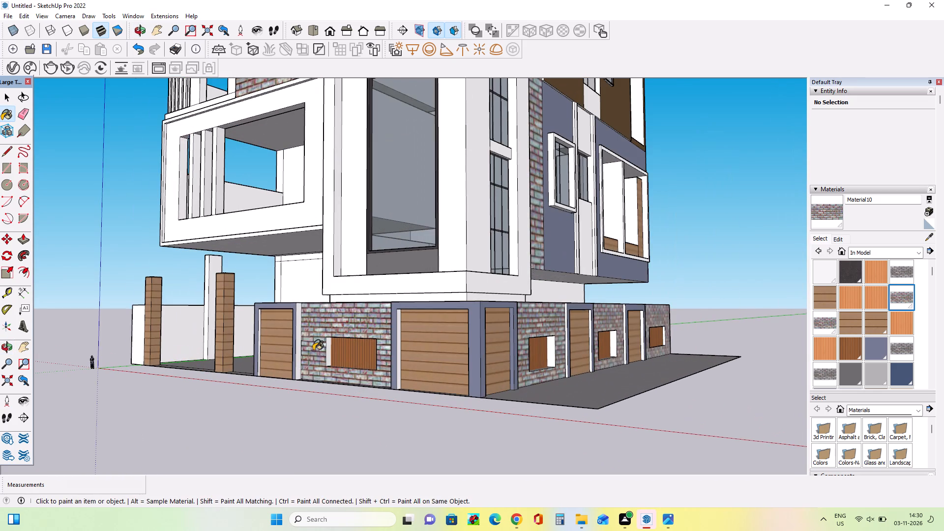
Paint the white inner side faces of the front and side boundary-wall recesses with Material10 brick.
middle_drag(310, 370, 257, 414)
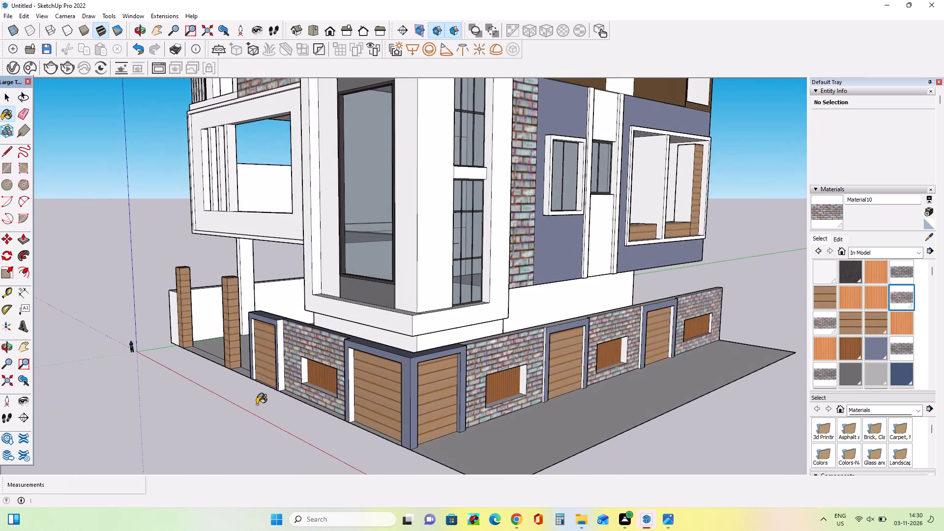
middle_drag(274, 389, 296, 396)
scroll(310, 383, up, 8)
click(319, 376)
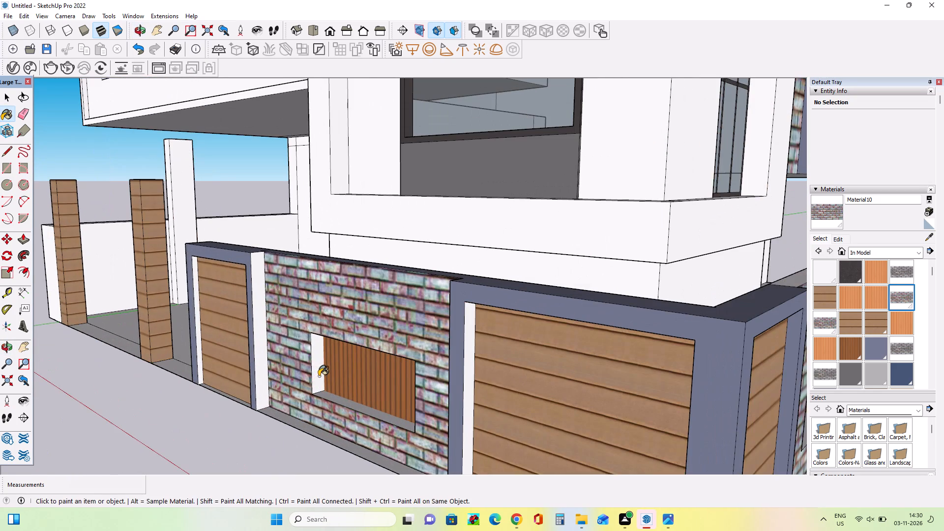
scroll(294, 381, down, 8)
scroll(487, 387, up, 5)
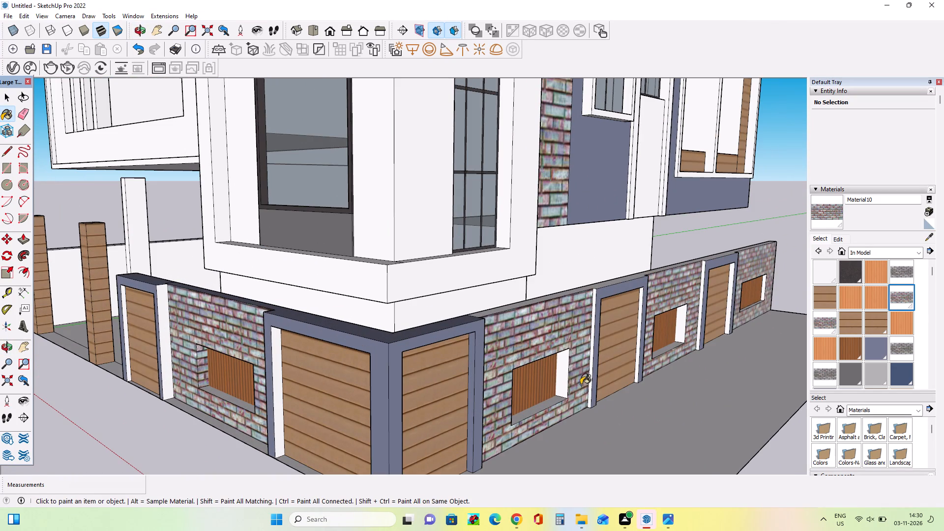
click(559, 381)
click(682, 333)
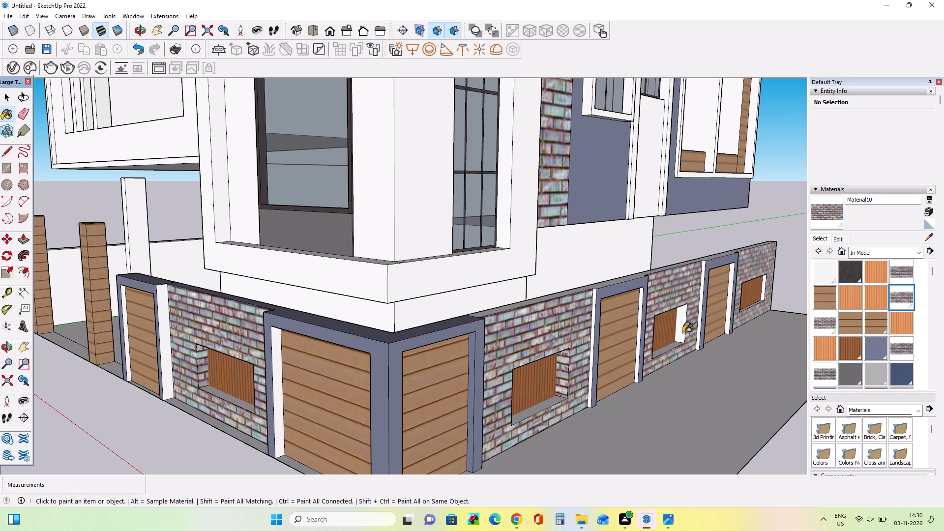
click(763, 295)
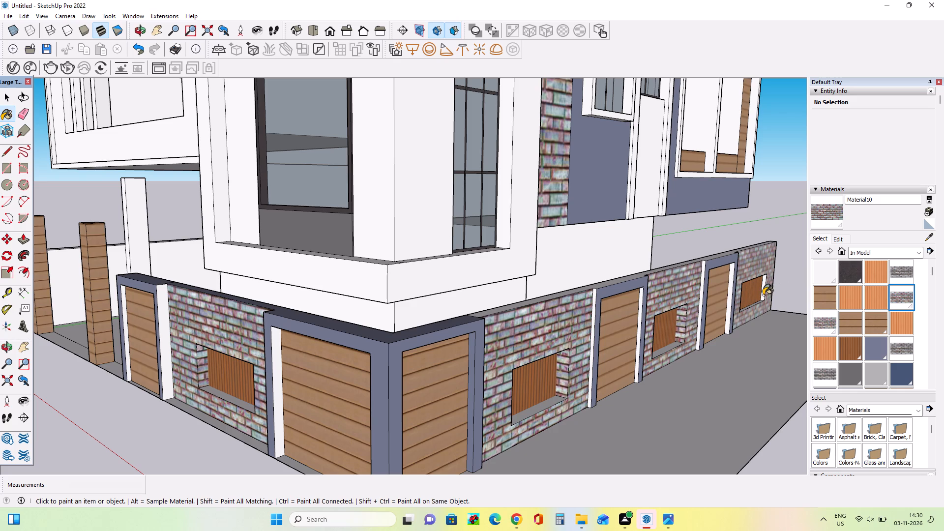
Examine the front and side facades from several angles and compare them with the reference image.
scroll(677, 337, down, 4)
scroll(617, 347, down, 3)
scroll(532, 378, down, 7)
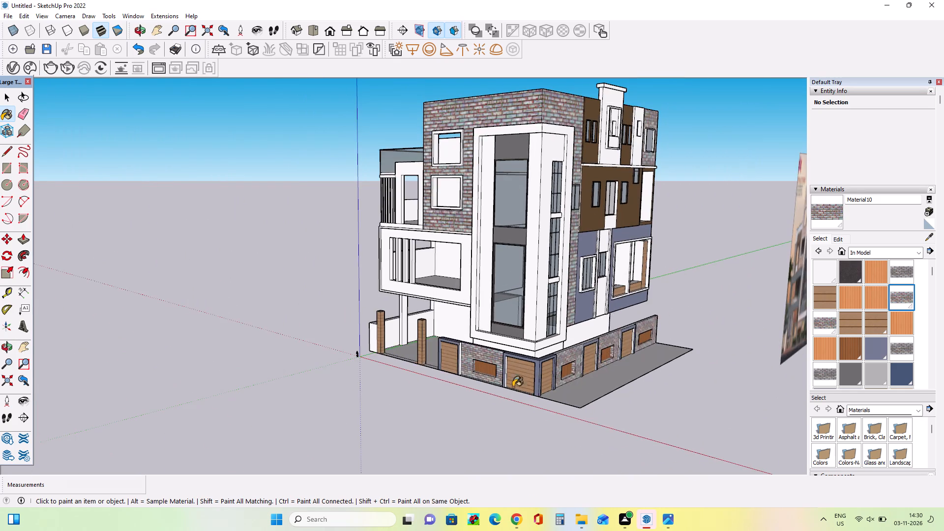
middle_drag(496, 399, 464, 444)
scroll(425, 410, down, 4)
middle_drag(579, 404, 613, 352)
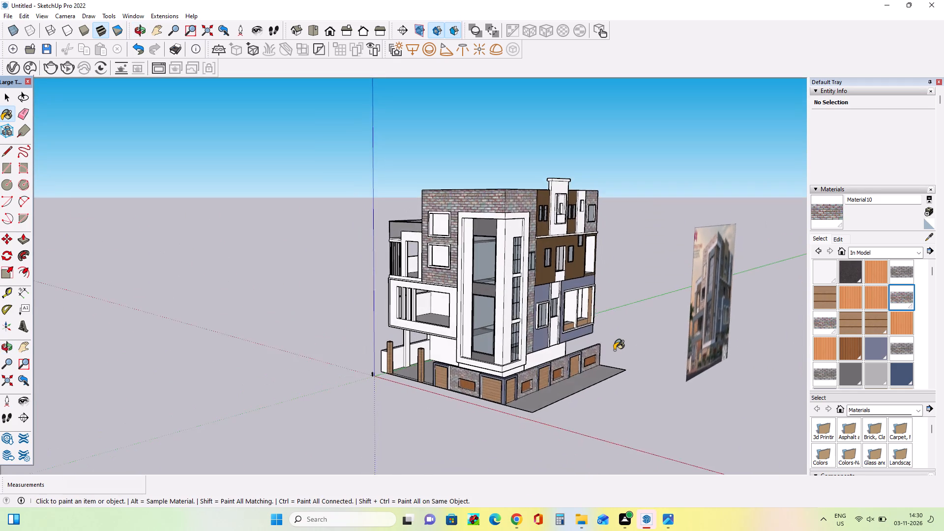
scroll(614, 350, up, 4)
middle_click(536, 359)
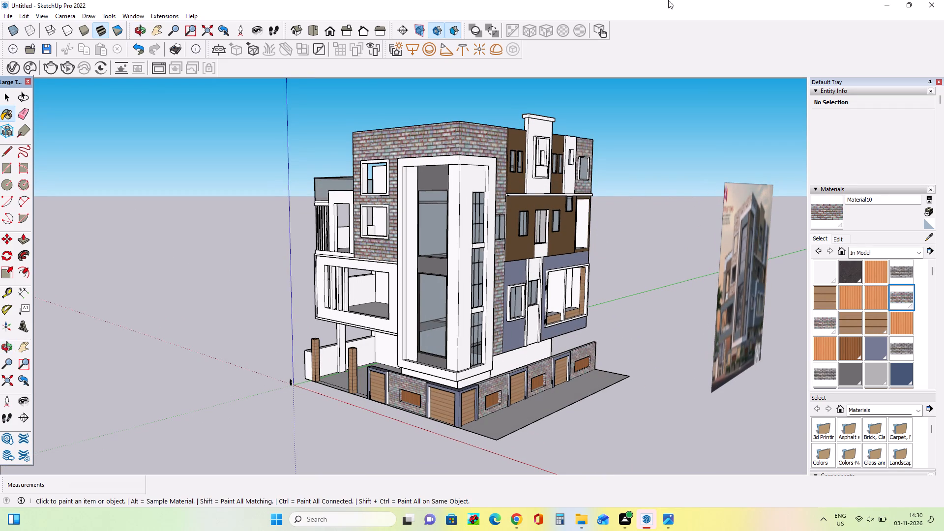
middle_drag(807, 428, 792, 427)
middle_drag(701, 374, 705, 395)
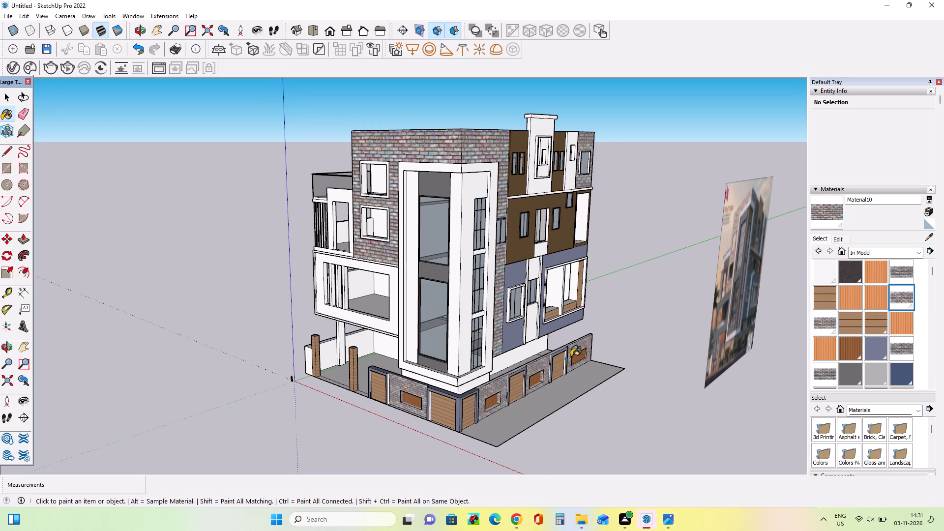
middle_drag(571, 356, 551, 366)
scroll(442, 313, down, 7)
middle_drag(621, 379, 497, 379)
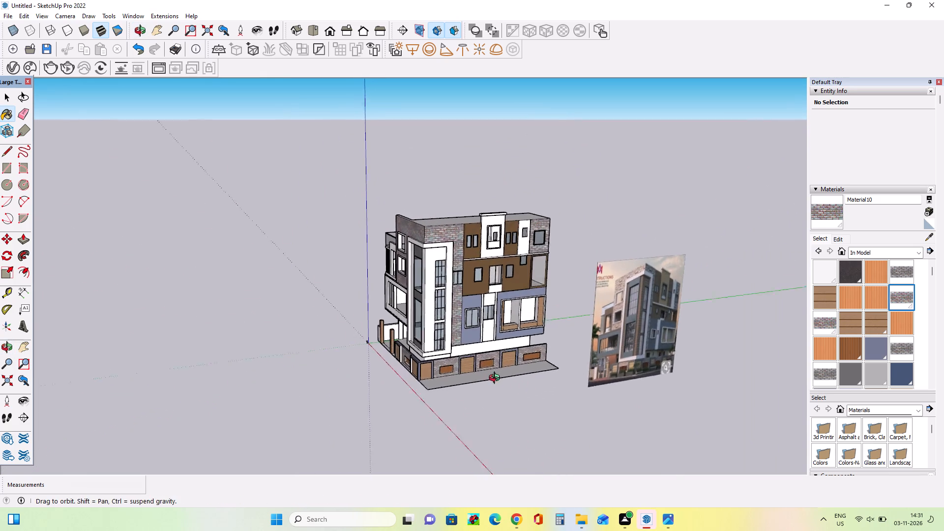
middle_drag(497, 379, 493, 379)
scroll(560, 406, up, 2)
middle_drag(560, 406, 553, 412)
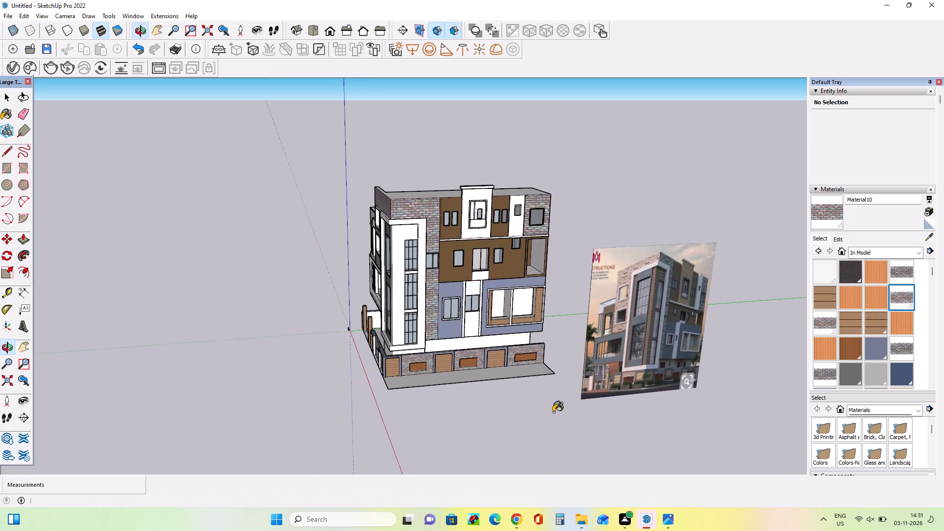
scroll(553, 412, up, 3)
scroll(641, 342, up, 3)
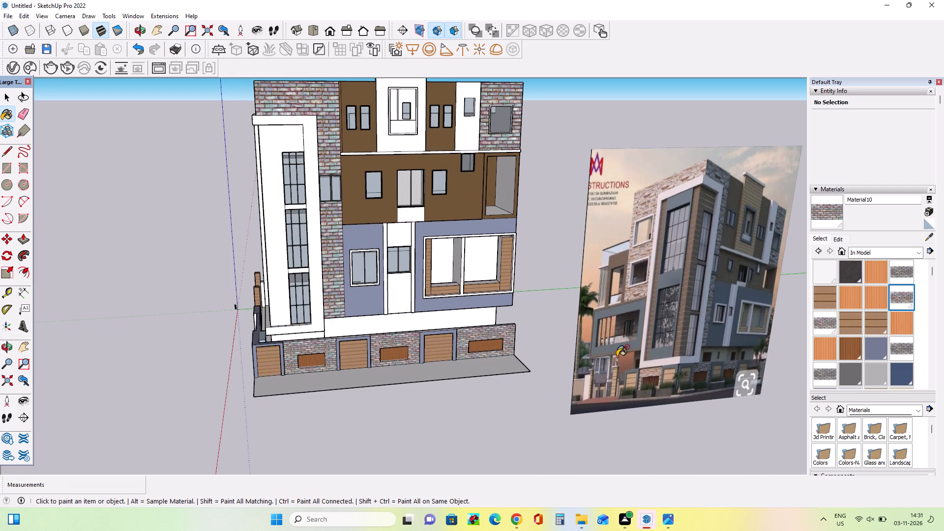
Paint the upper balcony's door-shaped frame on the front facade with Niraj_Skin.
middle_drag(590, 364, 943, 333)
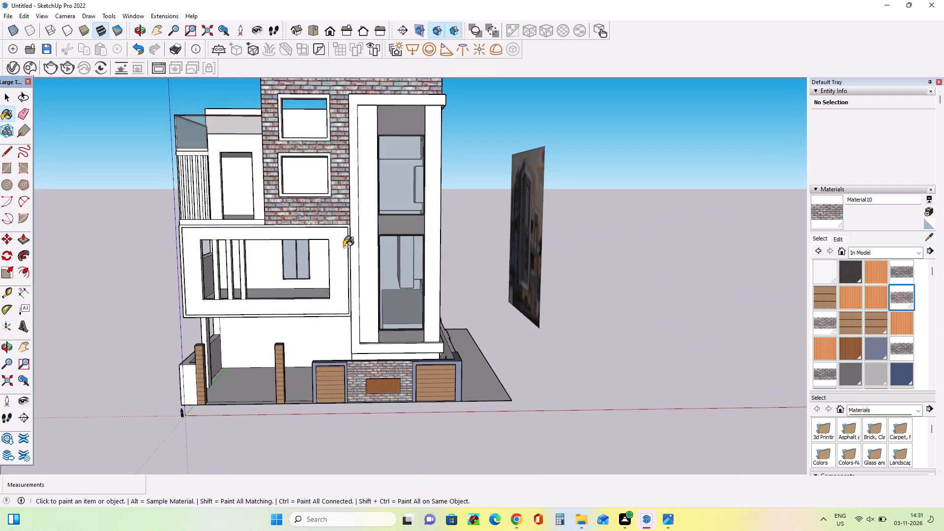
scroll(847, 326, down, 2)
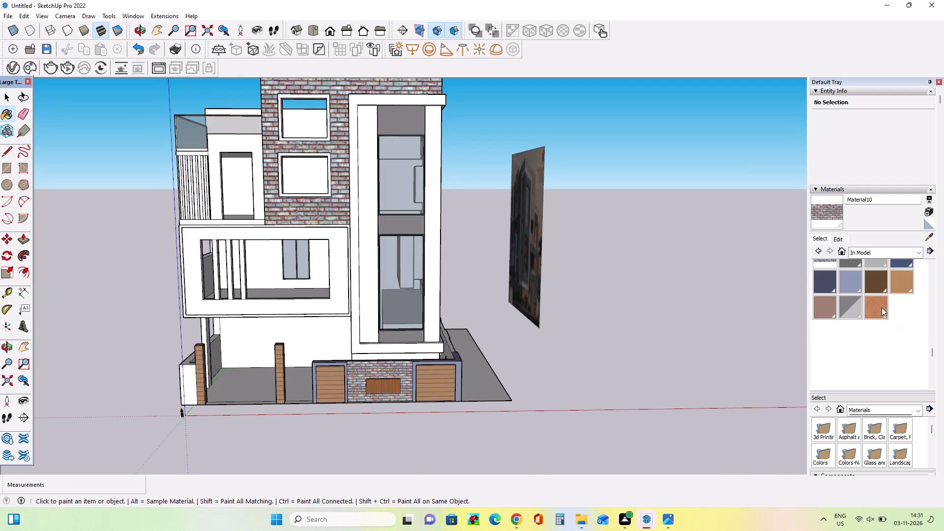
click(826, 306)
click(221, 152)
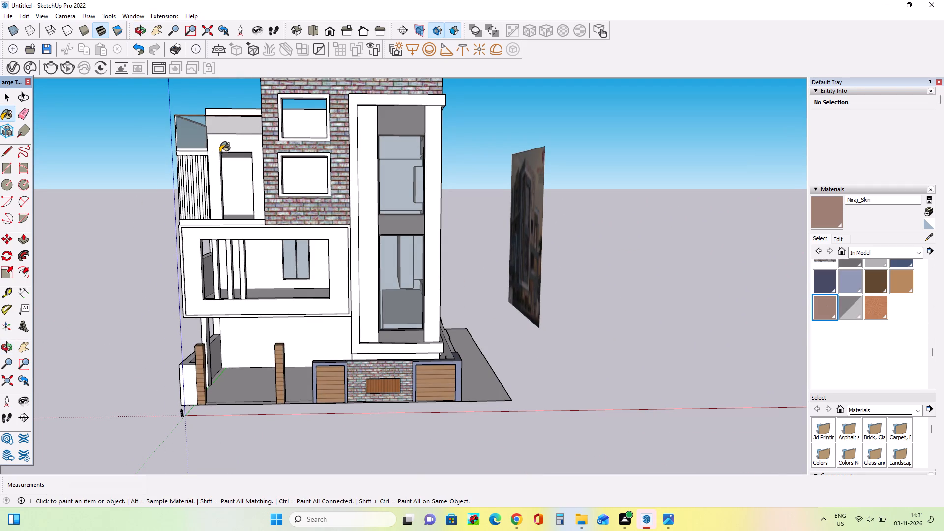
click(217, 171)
Repaint the front face of the upper balcony's door-shaped frame with Niraj_Shoe_Sole brown.
middle_drag(221, 188, 177, 261)
scroll(935, 276, up, 1)
click(878, 340)
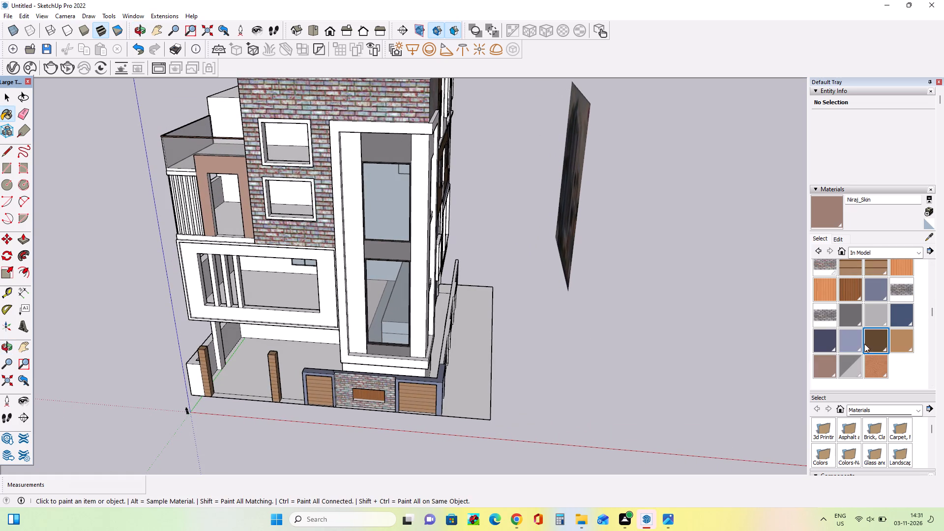
click(205, 191)
Paint the inner side faces of the upper balcony's door-shaped frame with Niraj_Shoe_Sole brown.
middle_drag(239, 251, 225, 198)
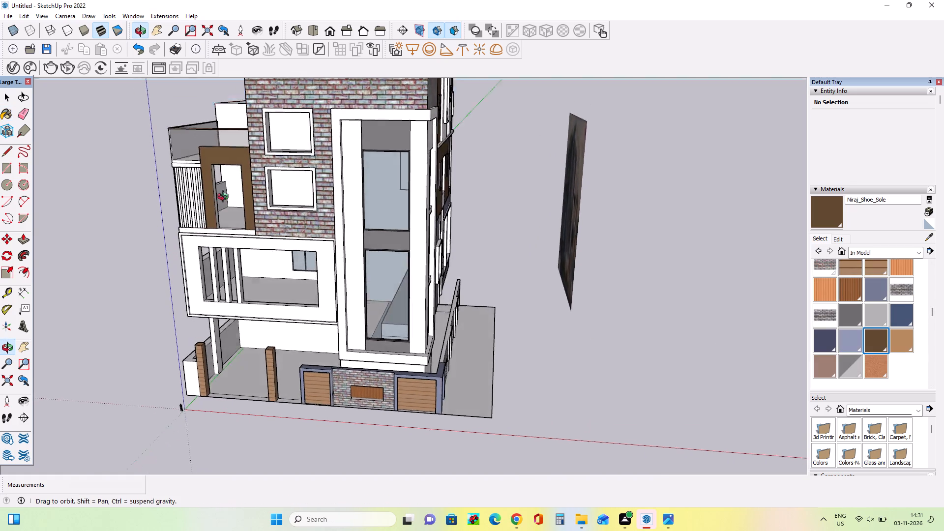
middle_drag(225, 198, 130, 210)
scroll(138, 204, down, 3)
middle_drag(518, 285, 312, 268)
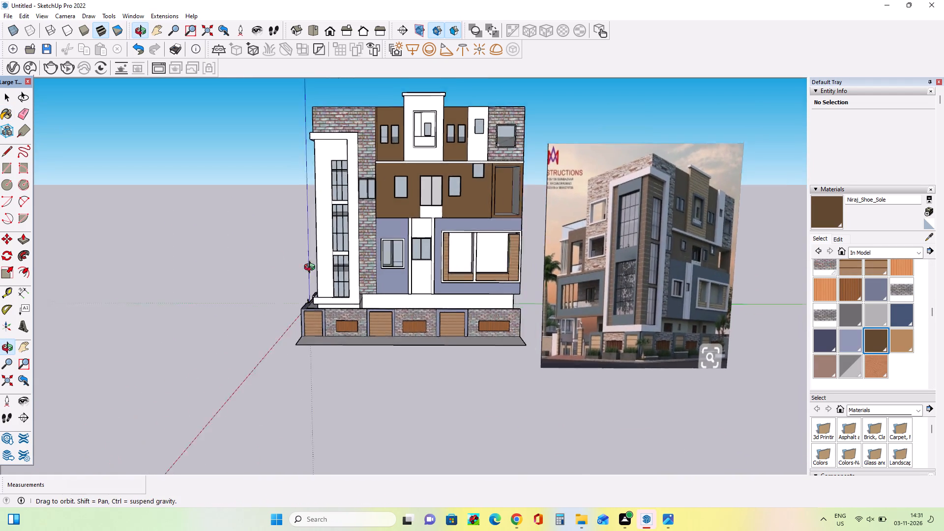
middle_drag(312, 268, 339, 276)
middle_drag(339, 224, 460, 271)
scroll(235, 201, up, 6)
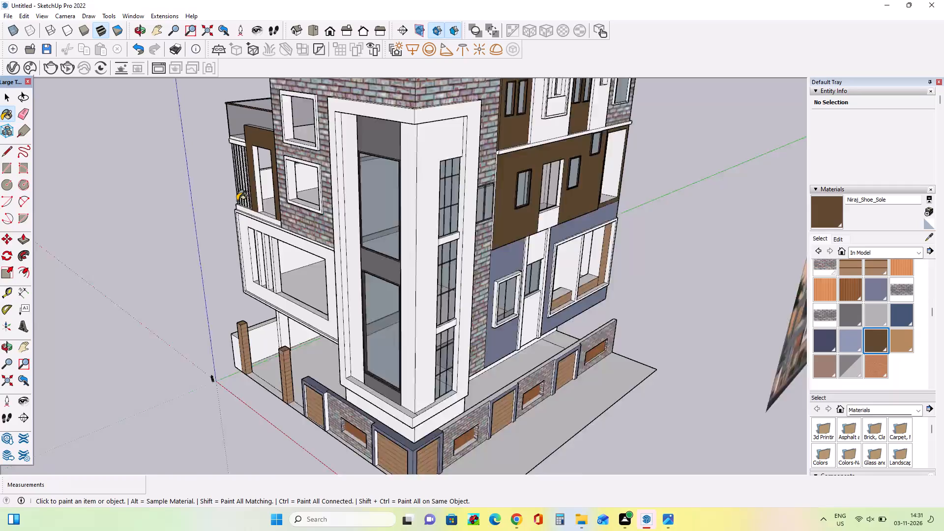
scroll(237, 201, up, 6)
click(286, 212)
middle_drag(262, 250, 637, 255)
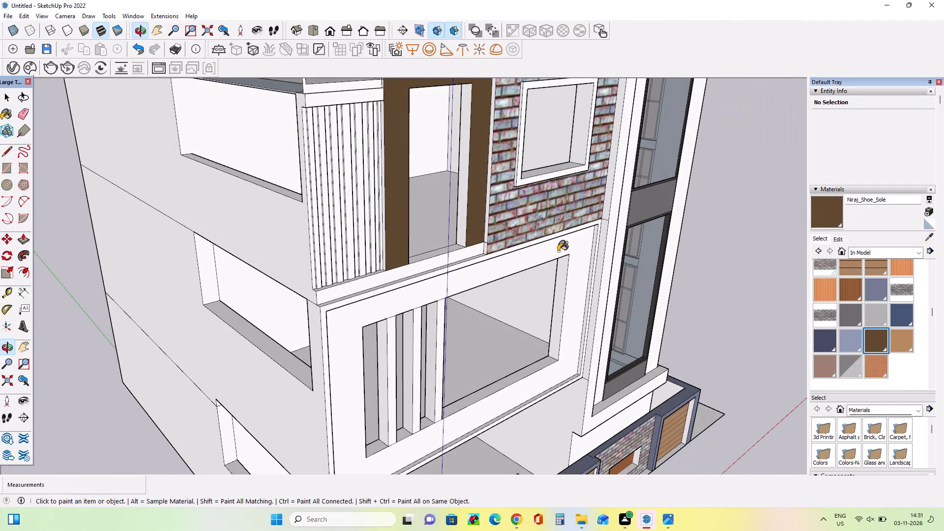
click(459, 235)
Examine the painted front and side facades and compare their colours with the reference image.
middle_drag(440, 256, 270, 204)
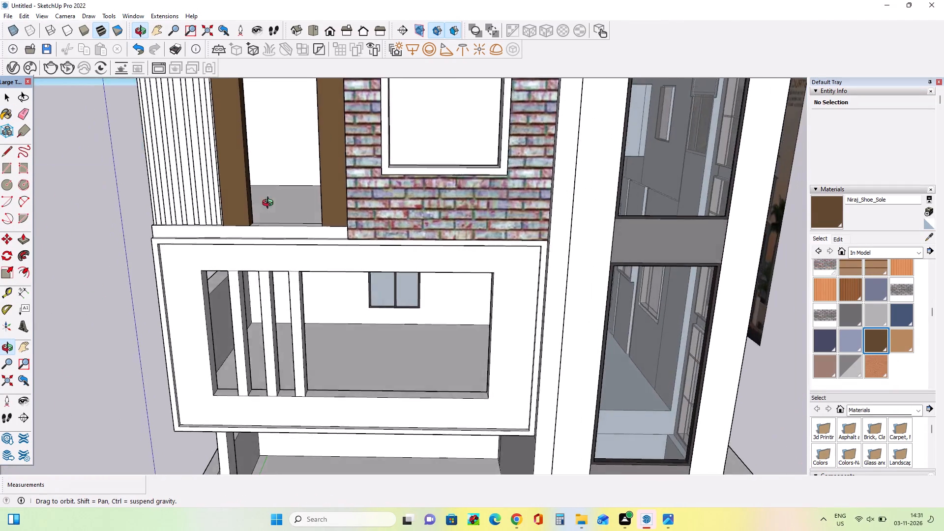
middle_drag(270, 204, 279, 213)
scroll(277, 200, down, 9)
middle_drag(316, 209, 151, 241)
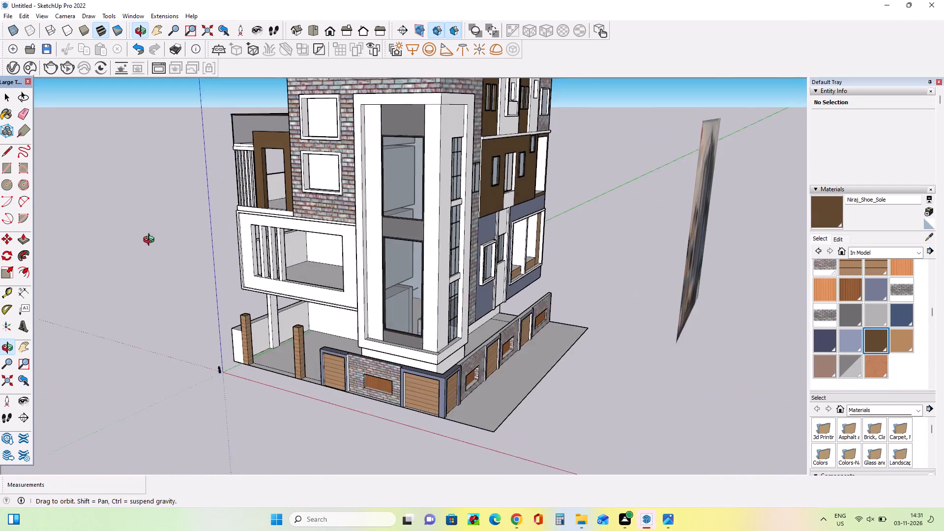
middle_drag(151, 241, 152, 240)
middle_drag(331, 268, 244, 277)
scroll(240, 271, down, 4)
middle_drag(352, 278, 353, 278)
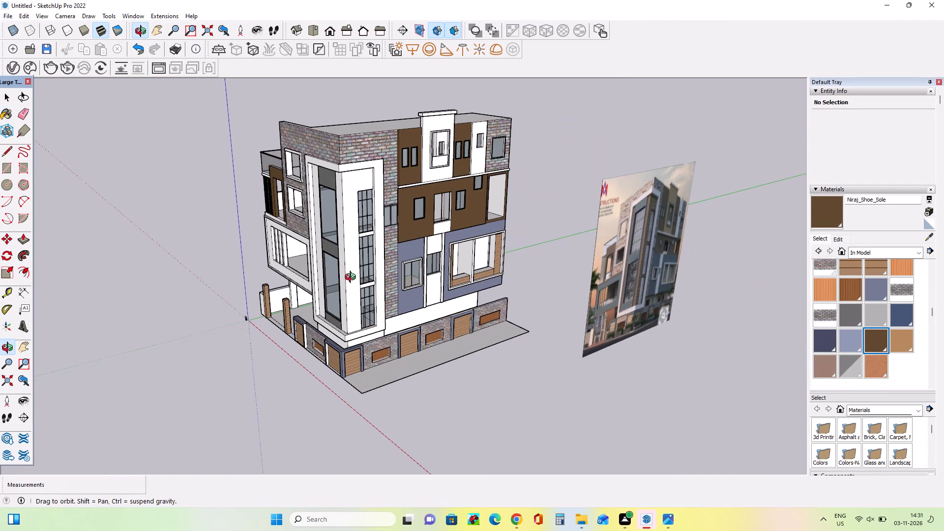
middle_drag(353, 278, 296, 245)
middle_drag(378, 254, 267, 264)
scroll(585, 372, up, 3)
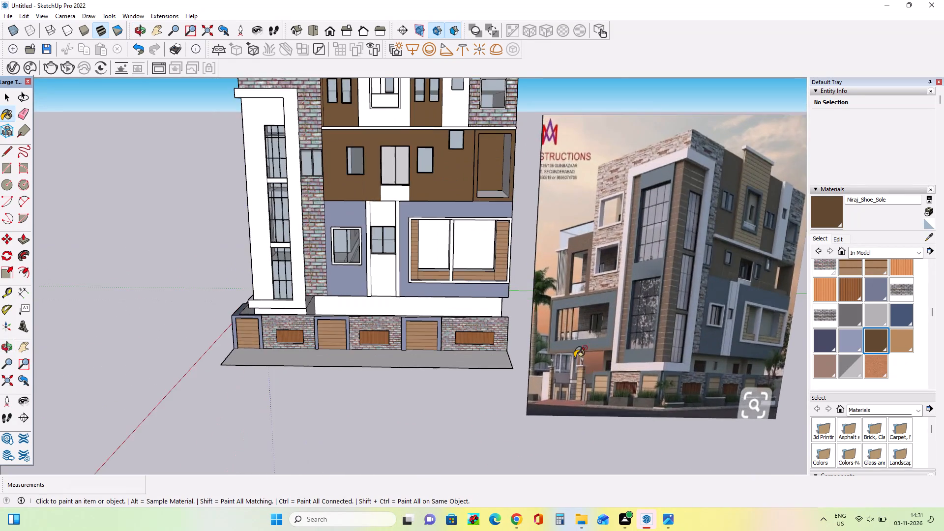
Paint the front faces of the lower balcony's three vertical slats on the front facade with the Material3 wood planks.
scroll(576, 357, up, 13)
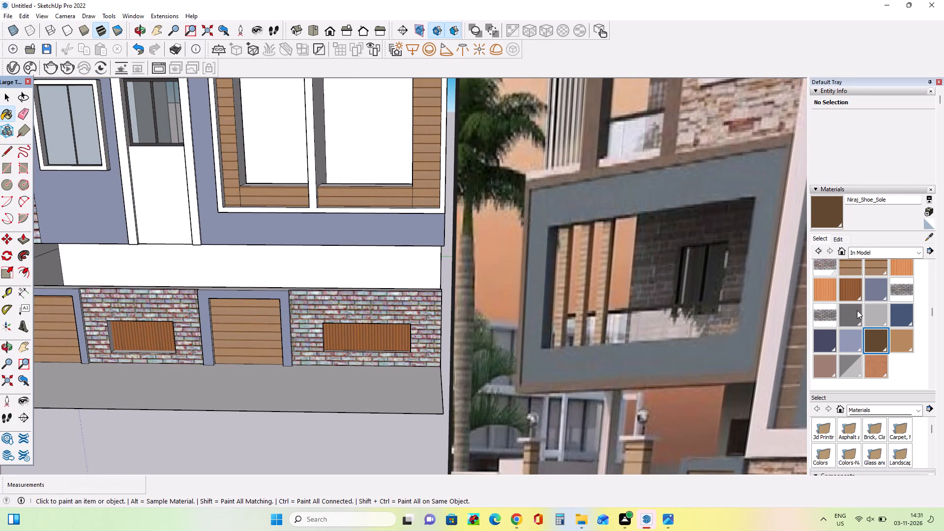
scroll(870, 277, up, 3)
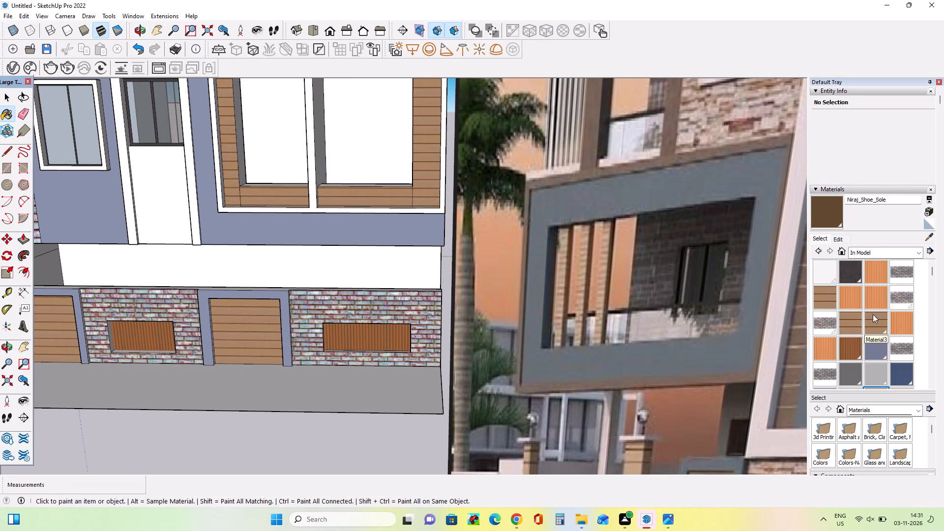
click(873, 314)
middle_drag(617, 312, 796, 296)
scroll(797, 296, down, 11)
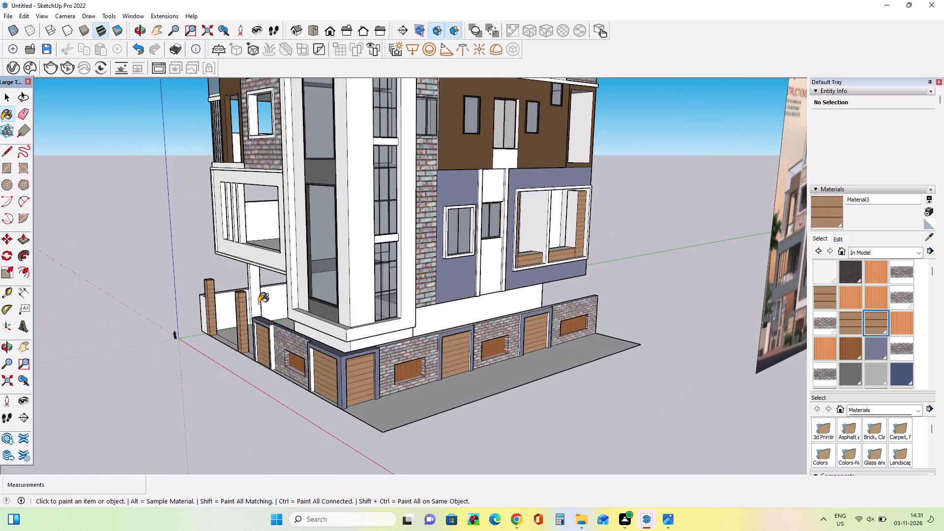
middle_drag(220, 302, 490, 261)
scroll(205, 188, up, 9)
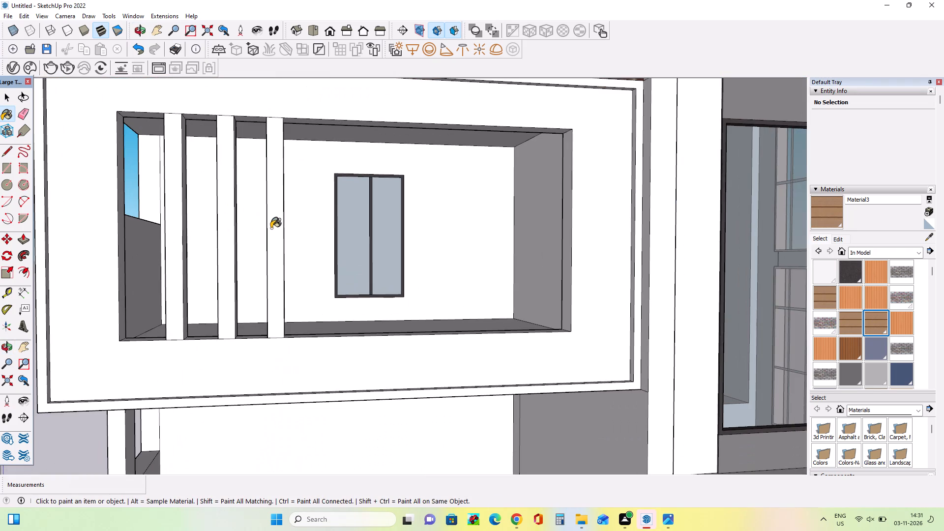
click(271, 228)
click(224, 253)
click(171, 267)
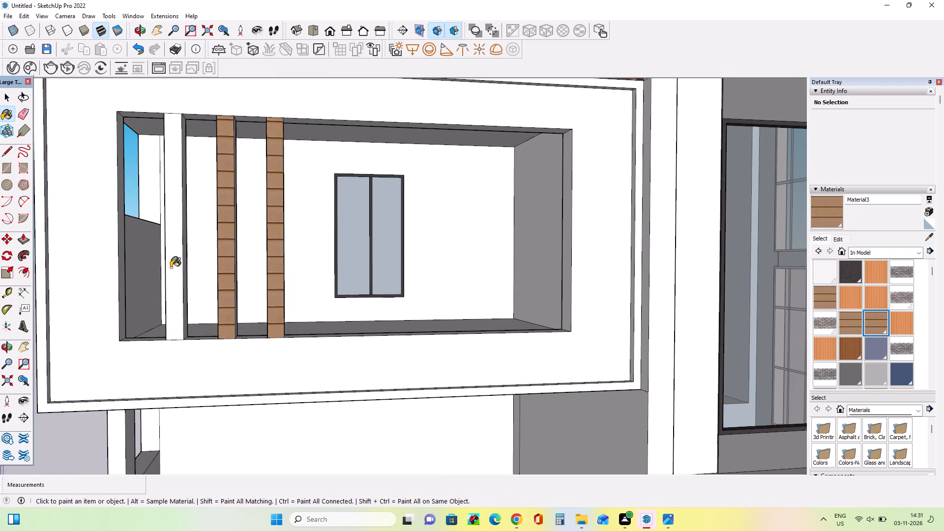
Paint the side faces of the lower balcony's three vertical slats with Material3.
middle_drag(228, 282, 132, 310)
scroll(149, 288, up, 3)
click(147, 288)
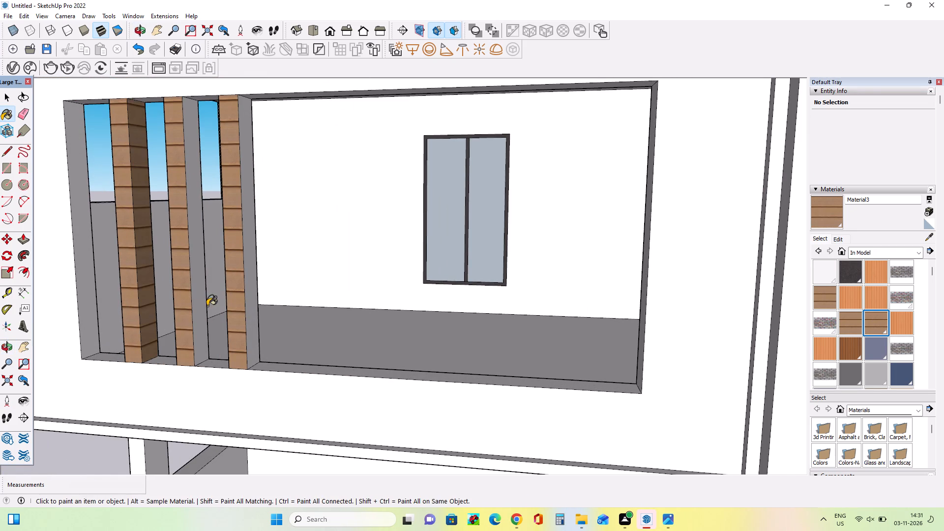
click(201, 306)
click(253, 311)
scroll(256, 298, down, 6)
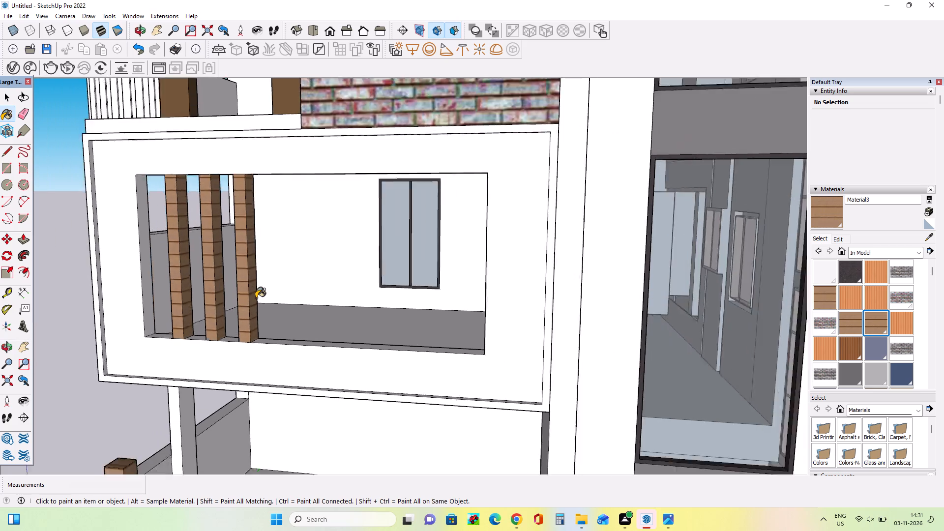
scroll(256, 298, down, 14)
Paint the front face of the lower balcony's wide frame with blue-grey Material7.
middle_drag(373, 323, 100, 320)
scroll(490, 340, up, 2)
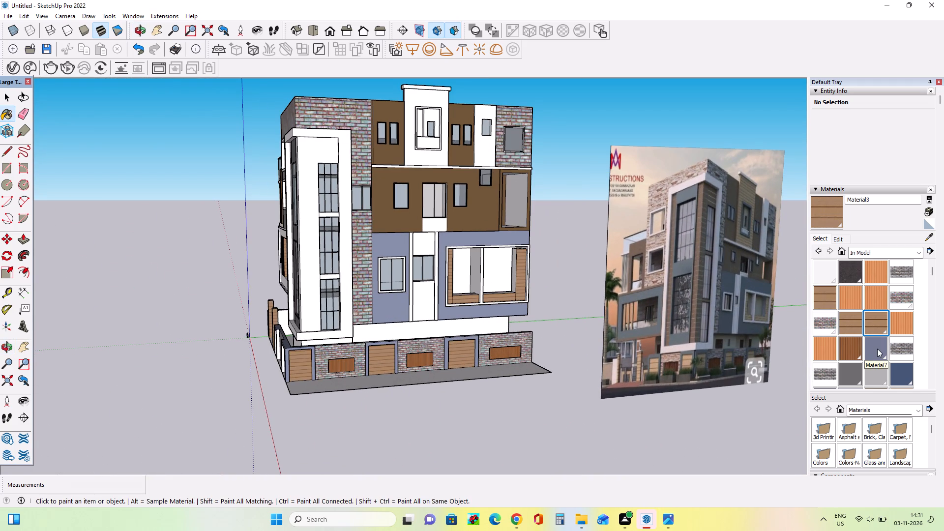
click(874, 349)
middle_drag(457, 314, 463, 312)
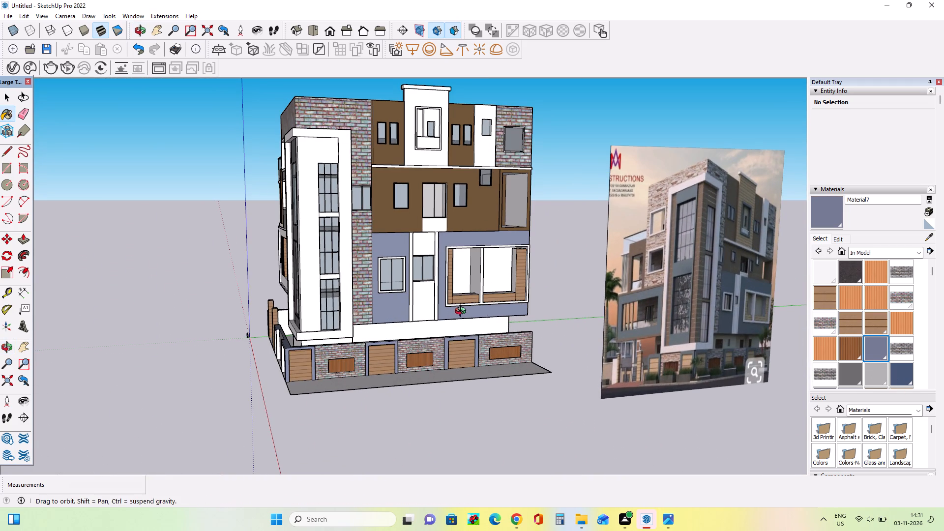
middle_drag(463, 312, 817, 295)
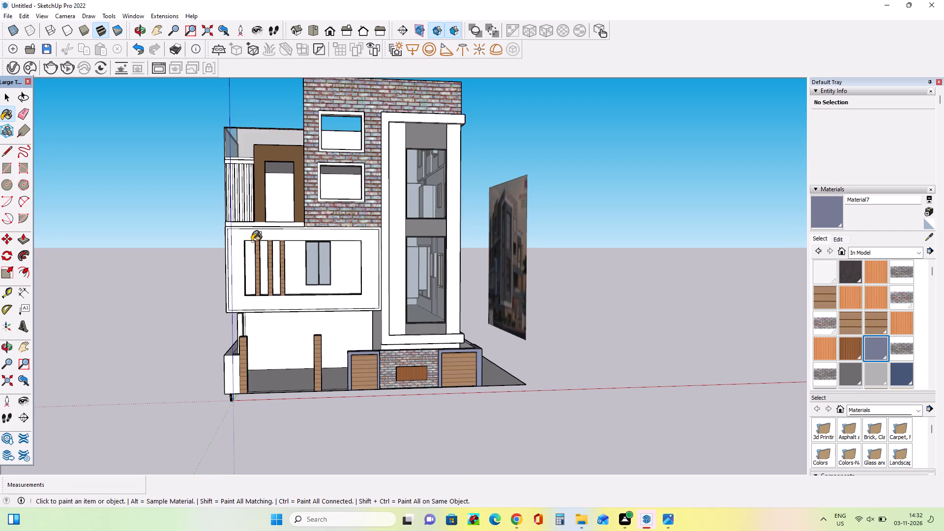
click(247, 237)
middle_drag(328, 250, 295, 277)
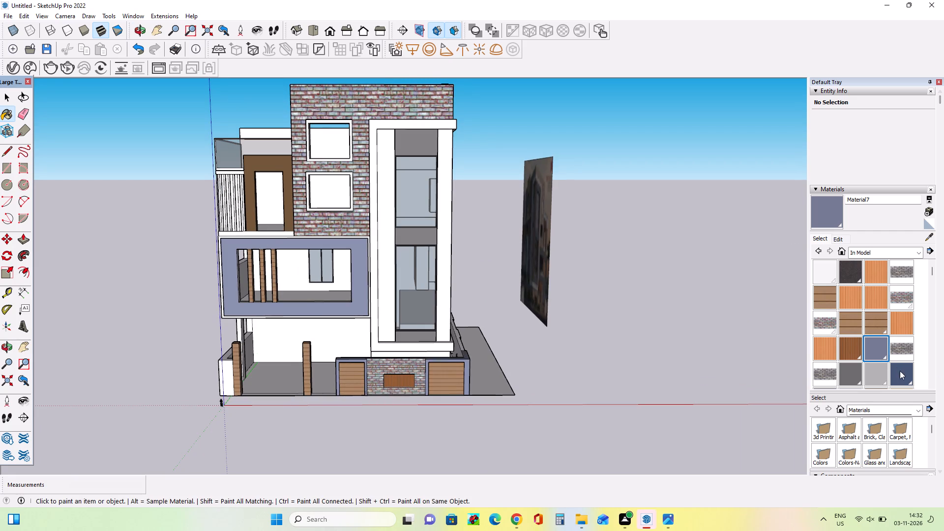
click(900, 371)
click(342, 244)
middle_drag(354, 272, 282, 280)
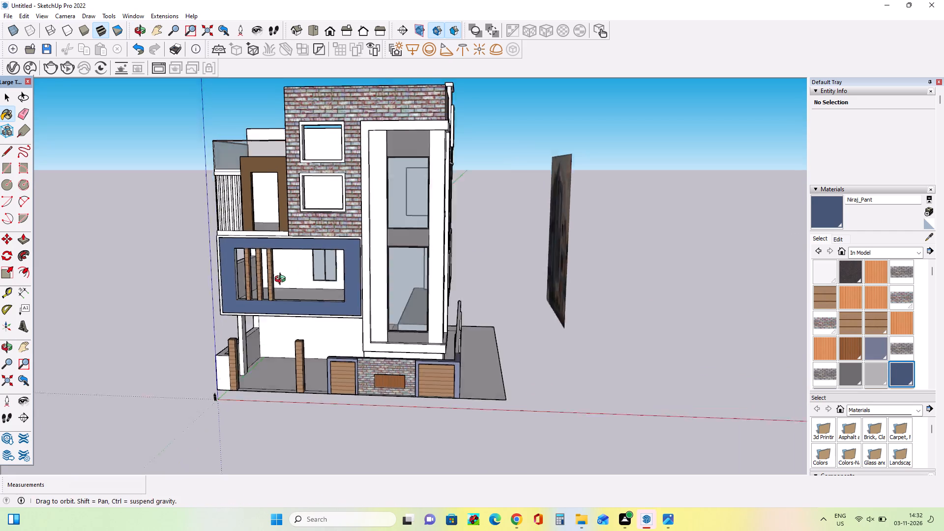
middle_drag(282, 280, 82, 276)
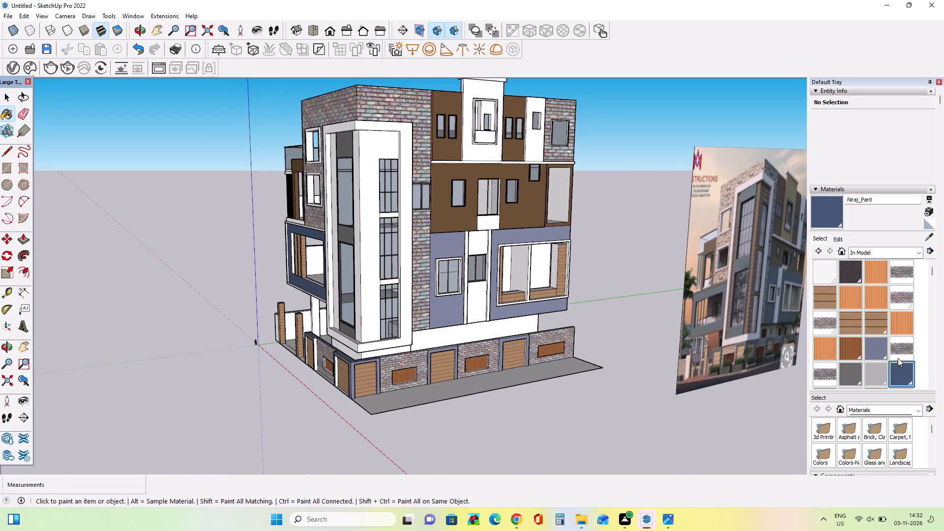
Repaint the front face of the lower balcony's wide frame with Material7.
click(874, 348)
scroll(302, 247, up, 3)
click(306, 229)
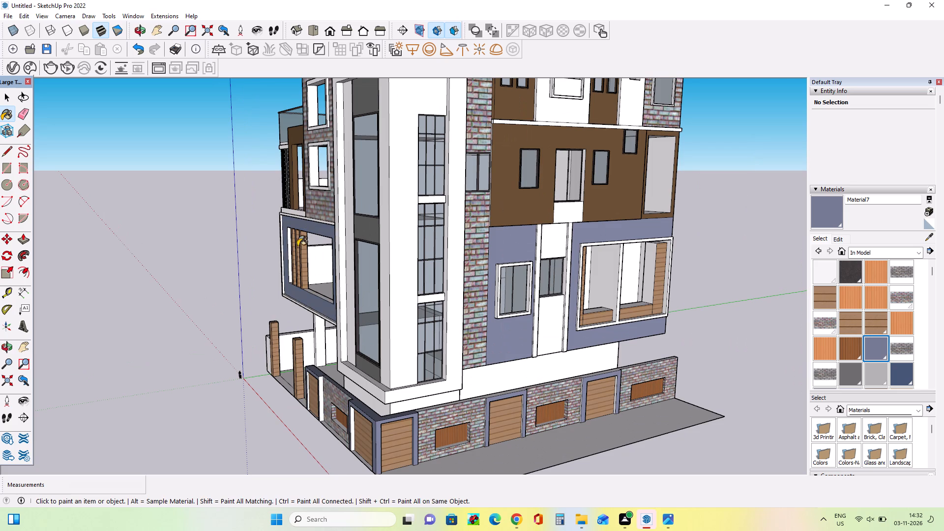
middle_drag(280, 250, 564, 226)
scroll(283, 231, down, 5)
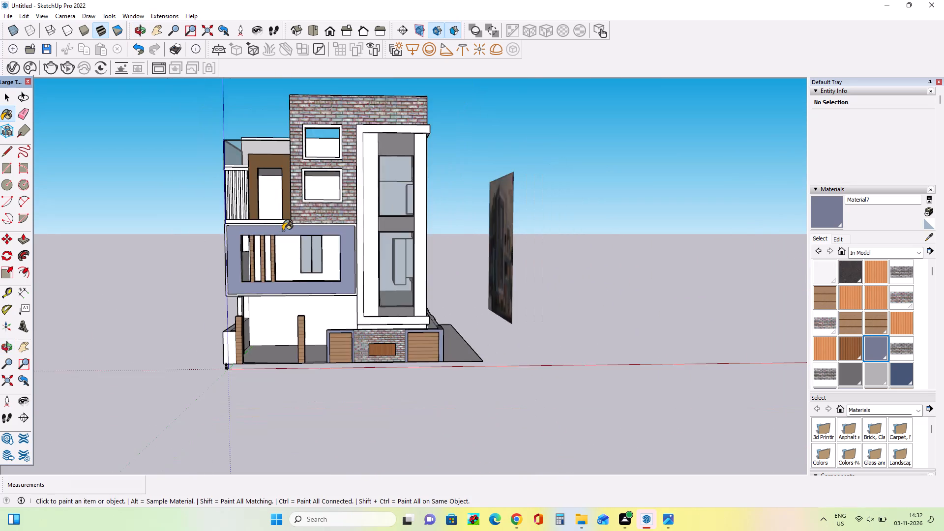
Examine the reference image's lower balcony and compare it with the painted model.
scroll(283, 231, down, 4)
middle_drag(504, 268, 136, 317)
scroll(588, 300, up, 6)
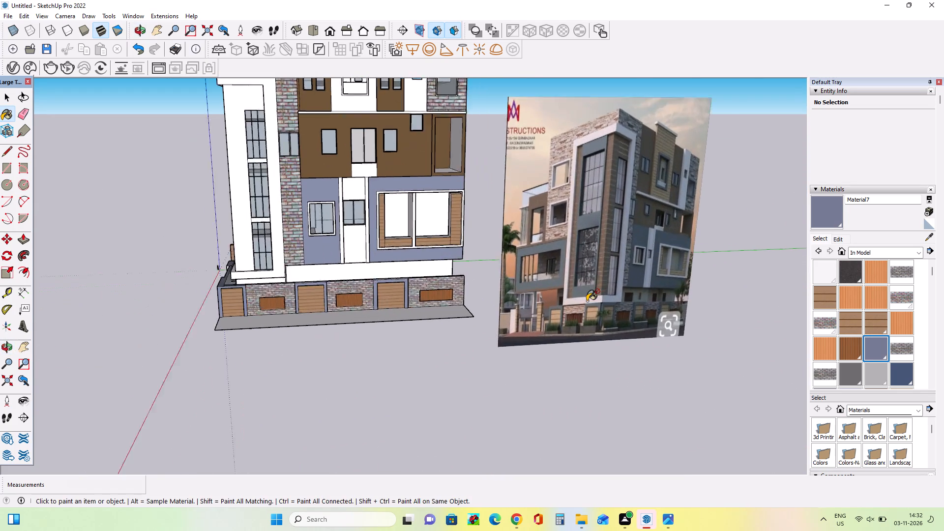
scroll(588, 300, up, 1)
middle_drag(588, 300, 593, 302)
scroll(587, 256, down, 7)
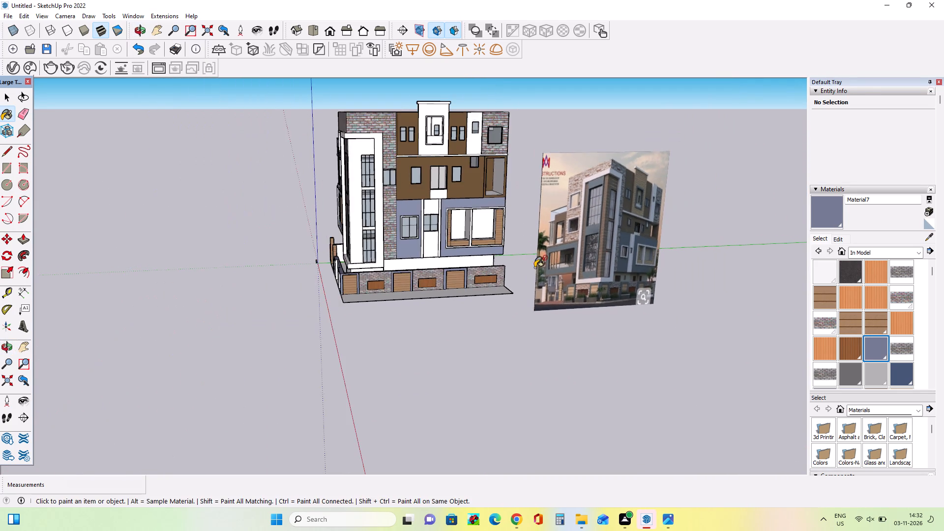
Paint the thin outer border around the lower balcony's blue-grey frame with Material3 wood planks.
middle_drag(340, 261, 774, 258)
scroll(370, 186, up, 8)
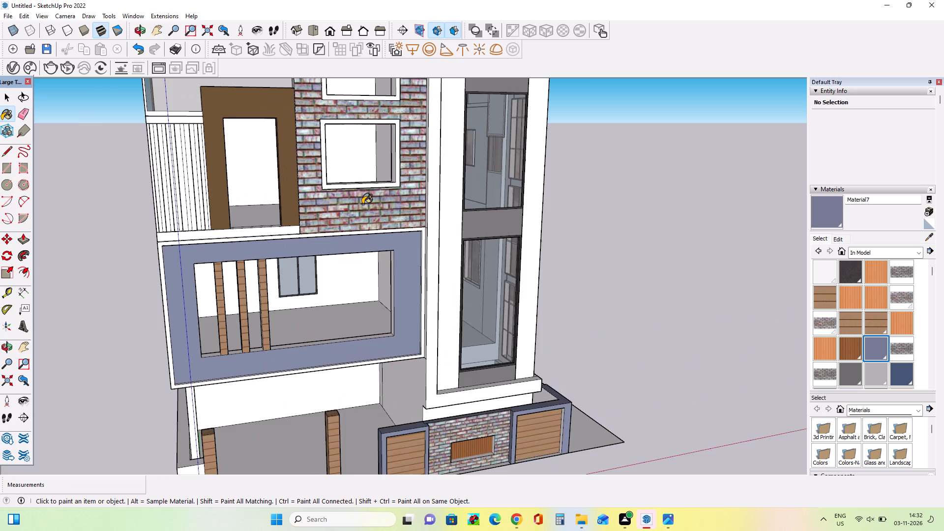
scroll(362, 204, up, 3)
click(854, 324)
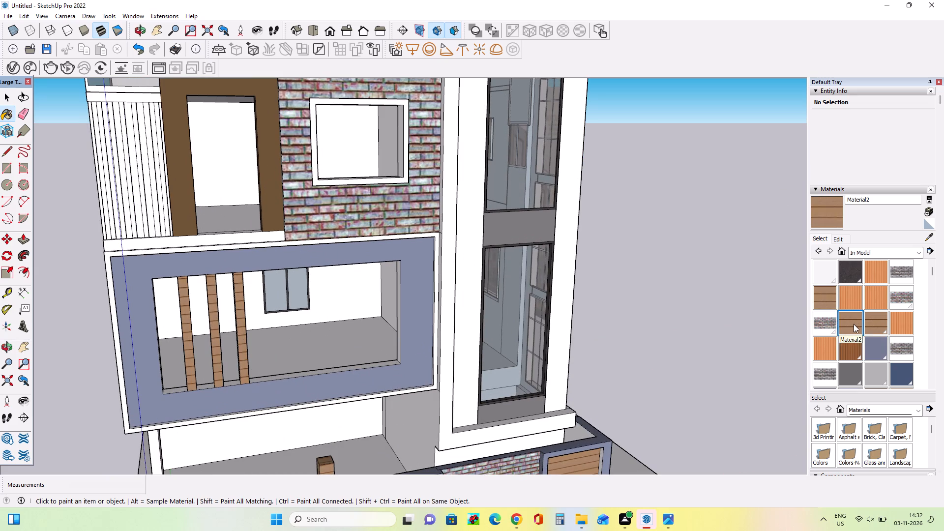
click(877, 326)
scroll(188, 270, up, 7)
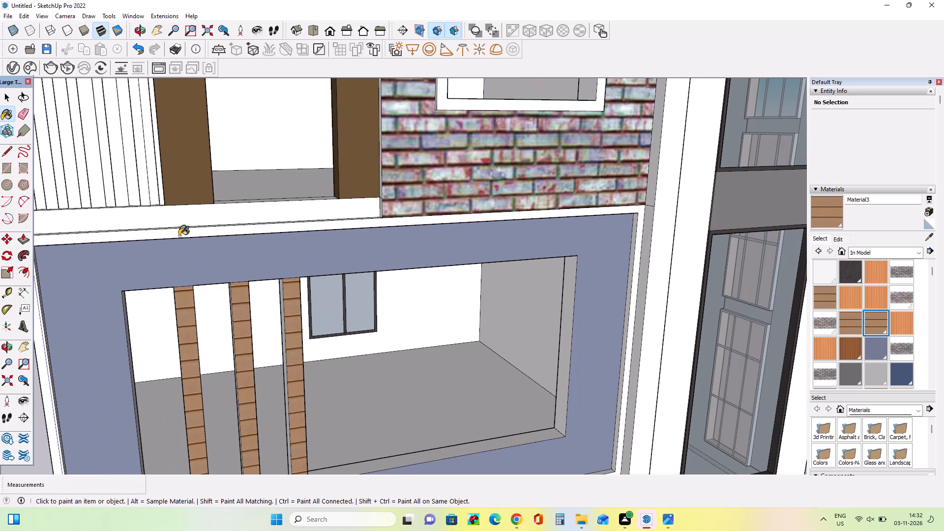
click(180, 234)
scroll(234, 234, down, 9)
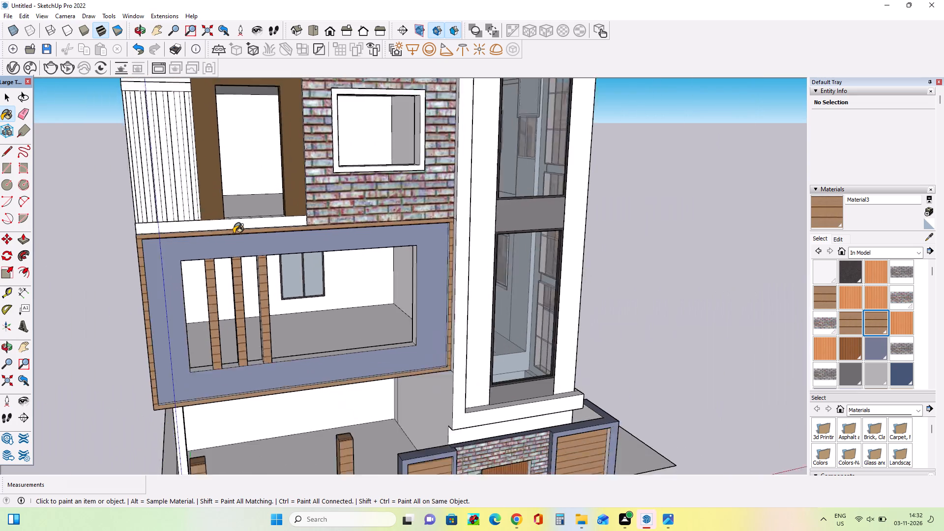
scroll(234, 234, down, 2)
Examine the reference image's lower balcony underside, entrance gate, pillars and boundary wall against the painted model.
middle_drag(365, 274, 292, 261)
scroll(291, 261, down, 3)
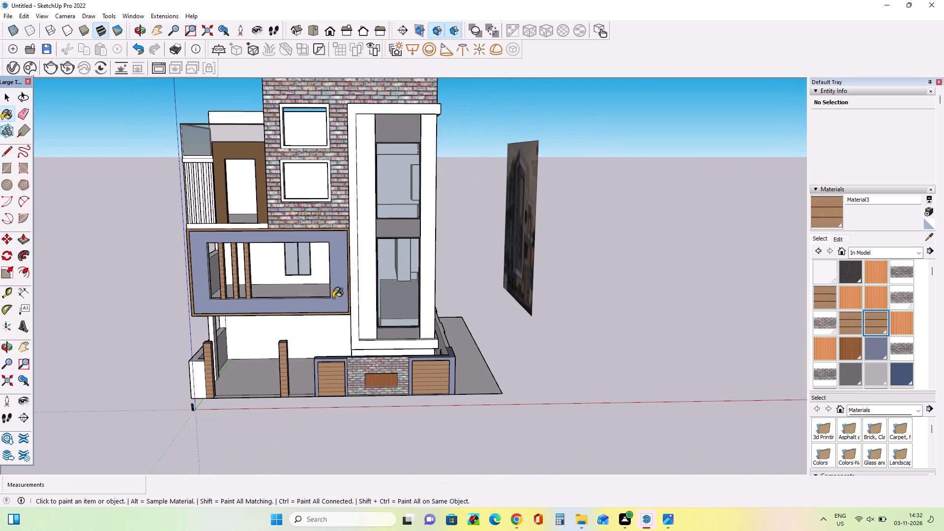
middle_drag(351, 278, 351, 305)
scroll(352, 305, down, 4)
middle_drag(352, 293, 358, 208)
middle_drag(441, 283, 358, 321)
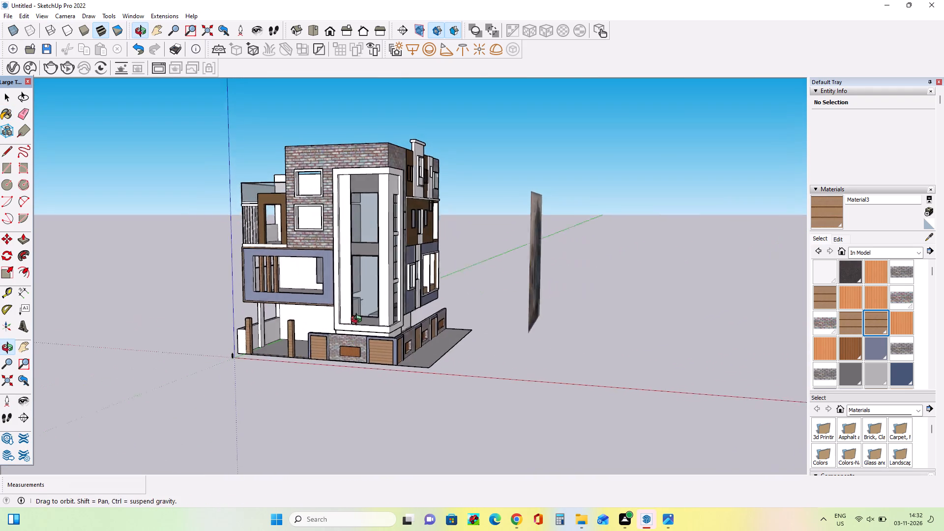
middle_drag(358, 321, 361, 321)
scroll(361, 313, down, 3)
middle_drag(482, 312, 220, 312)
scroll(519, 314, up, 5)
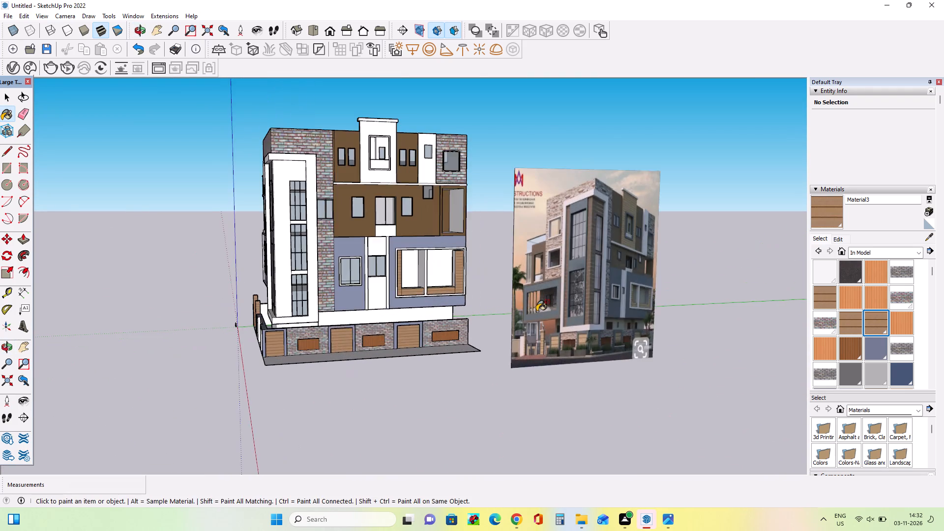
scroll(538, 311, up, 3)
middle_drag(544, 315, 570, 318)
scroll(568, 324, up, 7)
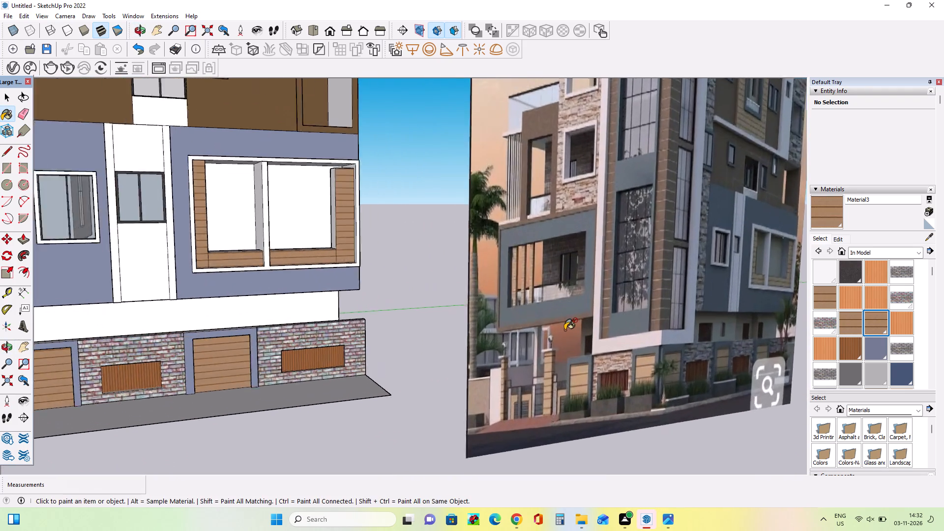
scroll(566, 329, up, 2)
middle_drag(501, 350, 540, 326)
scroll(564, 338, up, 8)
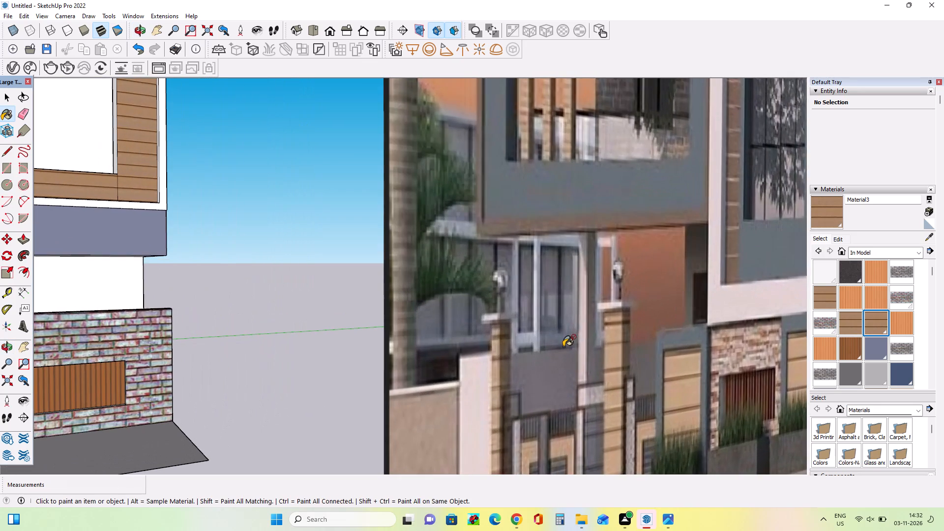
middle_drag(563, 346, 548, 344)
scroll(520, 327, down, 9)
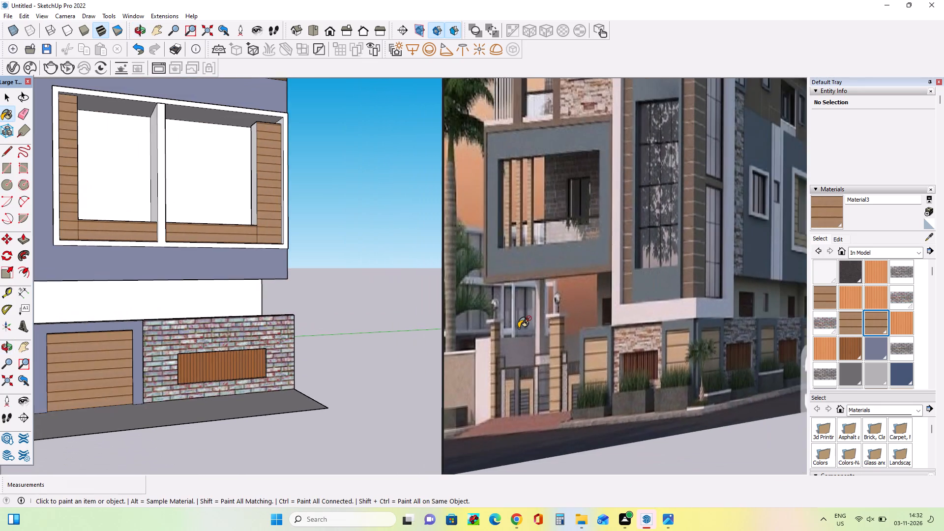
scroll(520, 327, down, 14)
Compare the model's ground-floor entrance area and boundary wall with the reference image.
middle_drag(263, 330, 603, 325)
scroll(287, 349, up, 4)
middle_drag(289, 360, 150, 377)
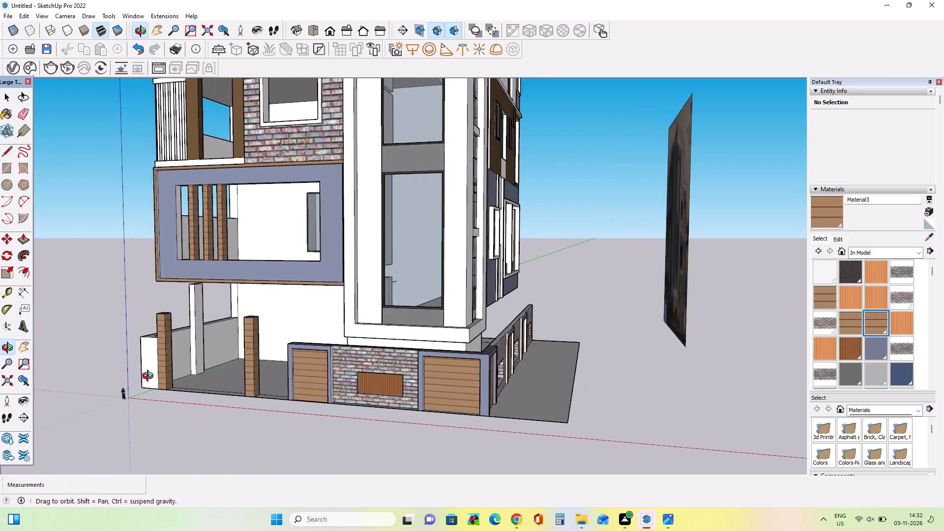
middle_drag(150, 377, 0, 397)
scroll(296, 325, down, 13)
middle_drag(577, 310, 516, 310)
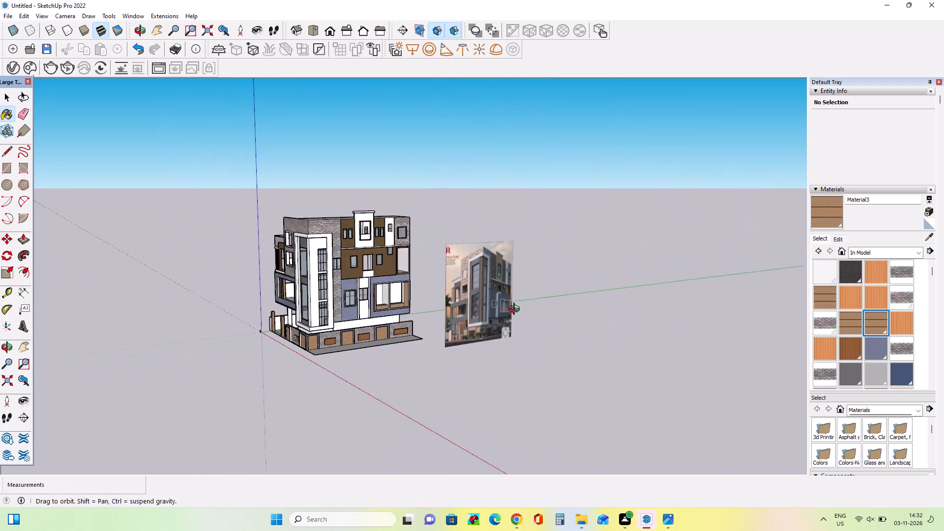
middle_drag(516, 310, 423, 323)
scroll(454, 337, up, 14)
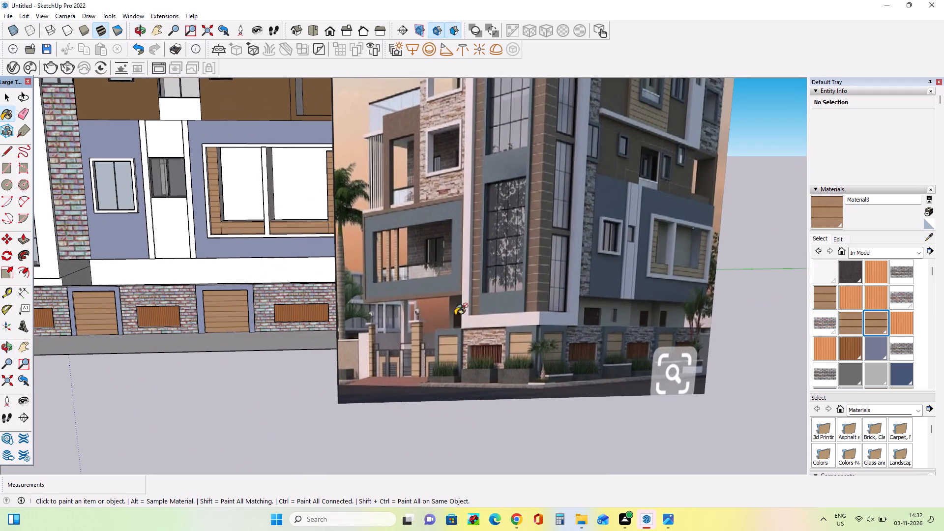
middle_drag(496, 326, 501, 344)
scroll(502, 340, down, 4)
middle_drag(503, 340, 556, 344)
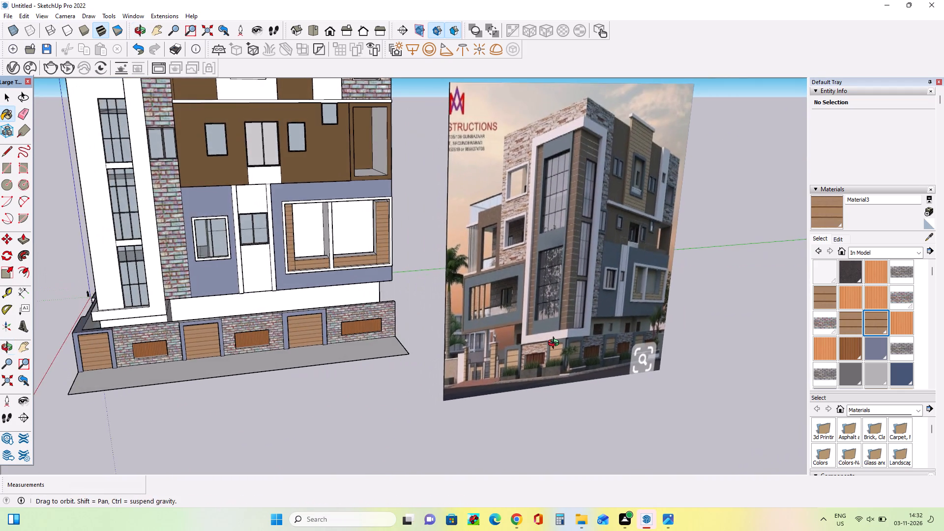
middle_drag(556, 344, 801, 327)
scroll(757, 336, down, 5)
scroll(789, 311, down, 1)
middle_drag(369, 379, 414, 292)
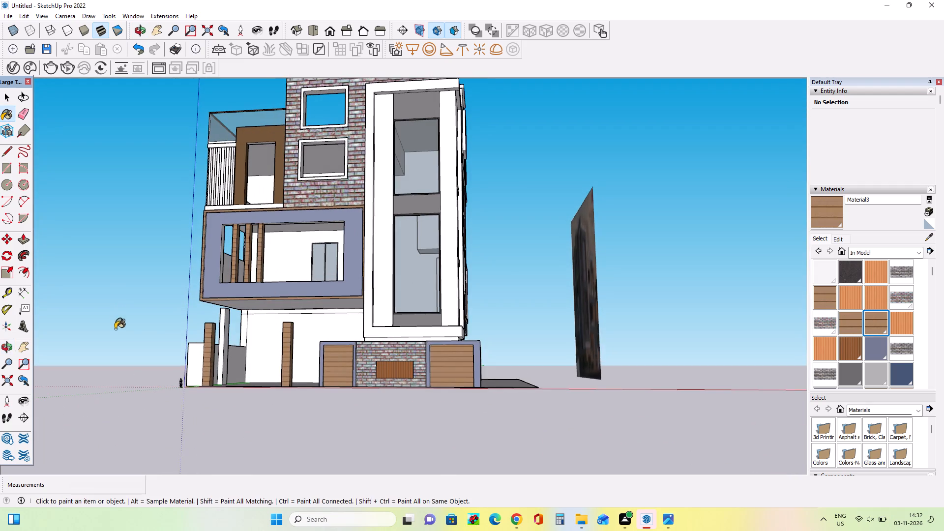
Erase the stray horizontal and vertical edges on the ground-floor back wall beneath the lower balcony.
middle_drag(156, 337, 172, 382)
scroll(172, 383, down, 1)
scroll(277, 401, up, 5)
middle_drag(269, 383, 293, 357)
click(23, 114)
scroll(179, 273, up, 3)
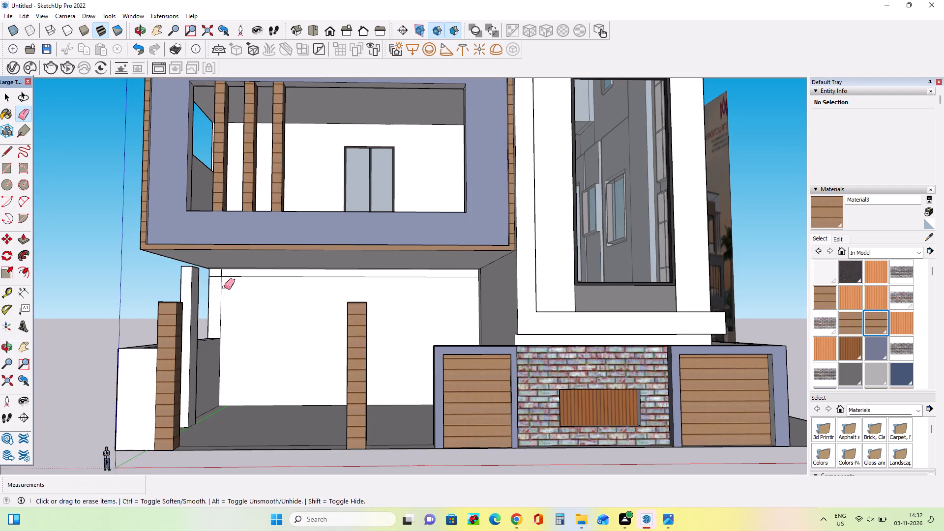
drag(219, 286, 222, 279)
click(224, 275)
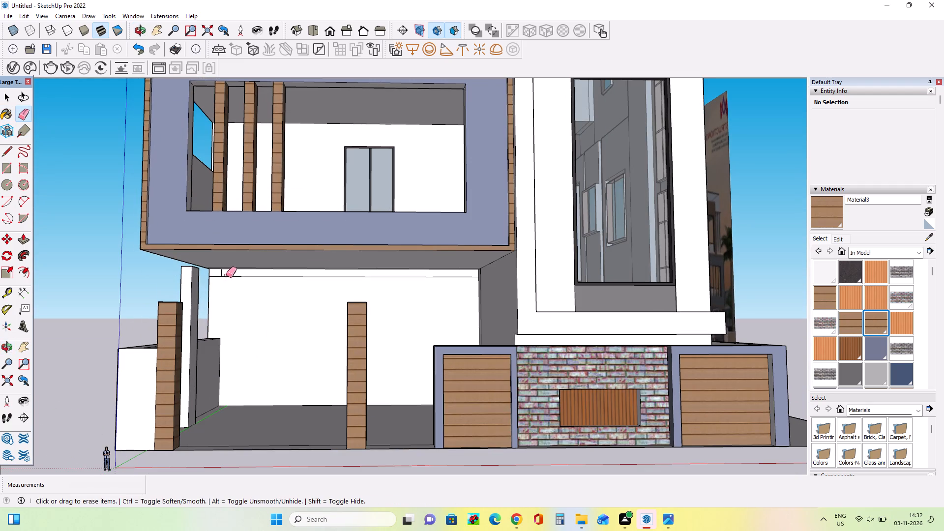
click(226, 276)
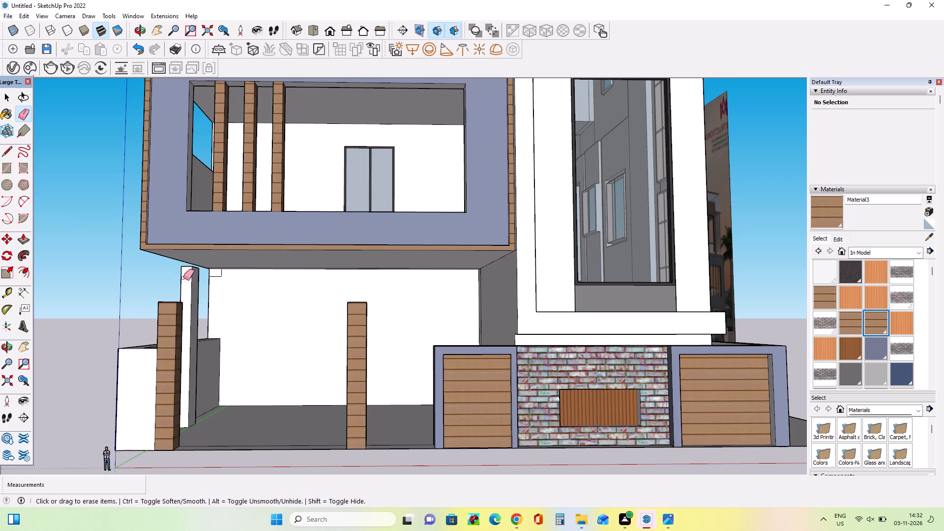
scroll(224, 277, up, 6)
drag(221, 270, 218, 277)
scroll(218, 277, down, 3)
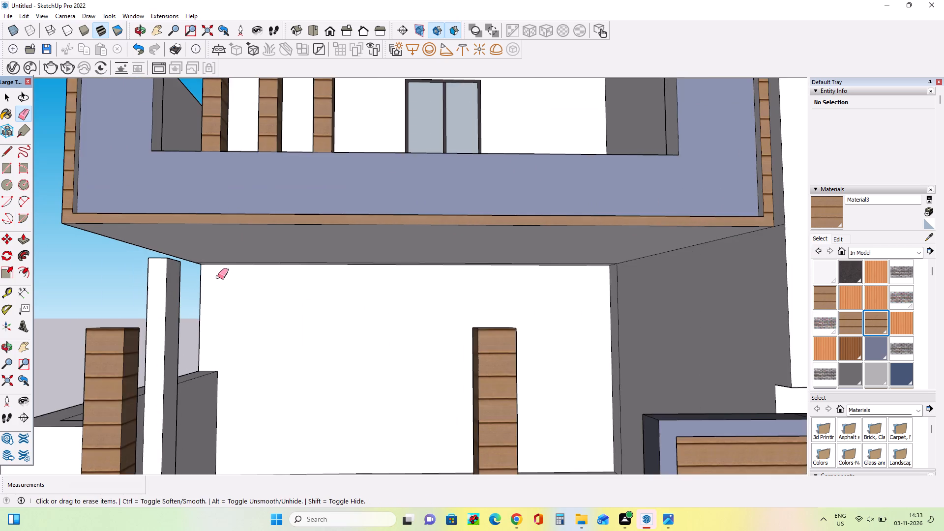
Push/Pull the ground-floor back wall beneath the lower balcony forward about 13' 5", then adjust it by about 9' 9".
scroll(218, 277, down, 3)
middle_drag(256, 314, 257, 342)
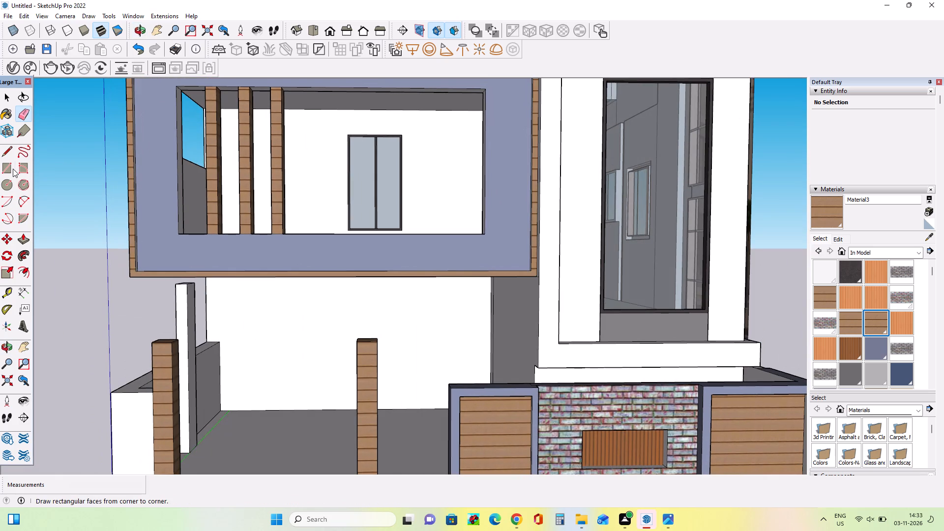
click(8, 169)
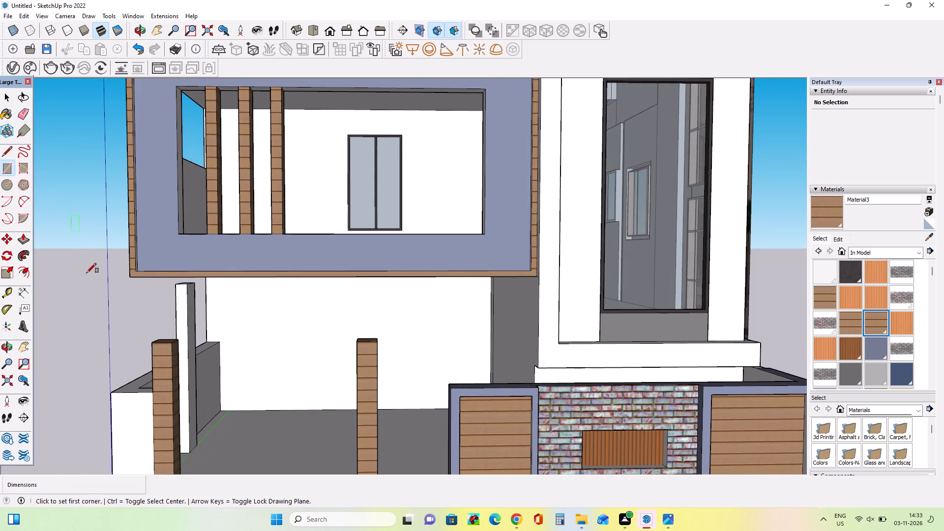
click(23, 238)
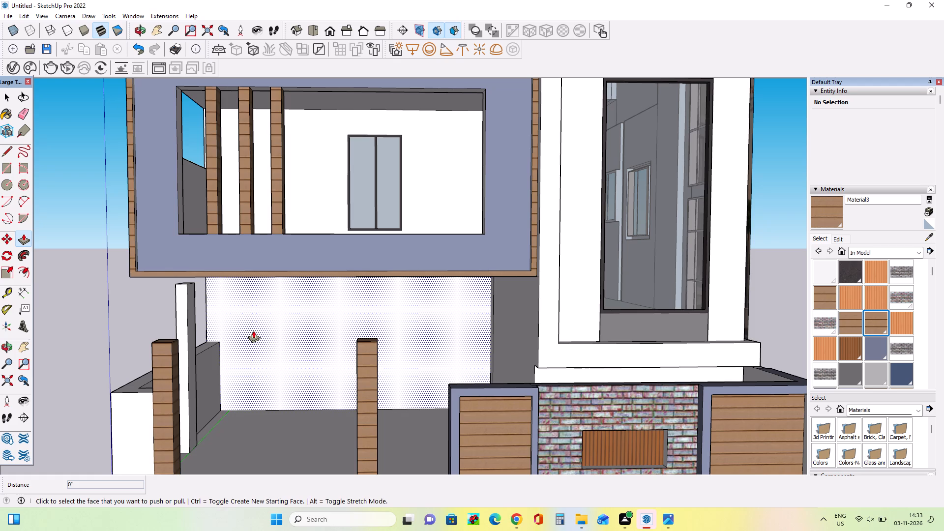
drag(268, 338, 249, 357)
drag(272, 358, 264, 362)
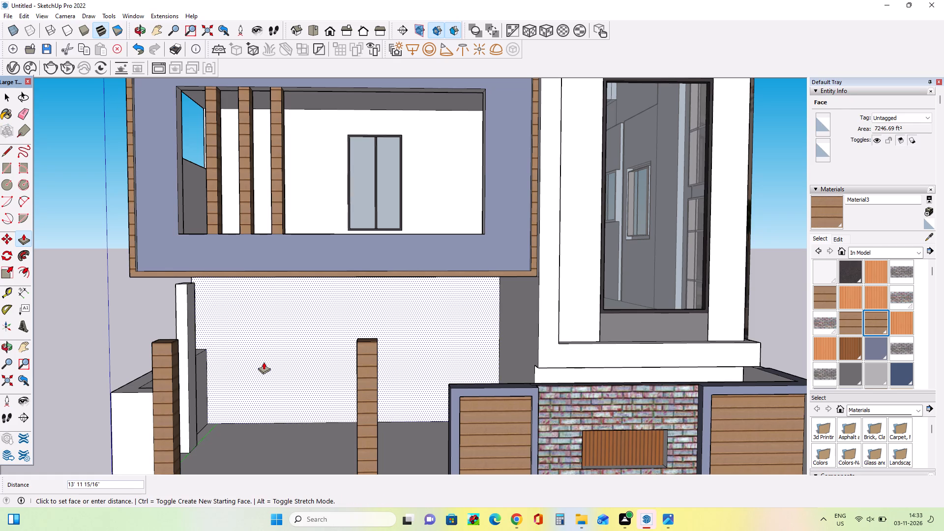
drag(264, 362, 264, 362)
middle_drag(247, 357, 289, 346)
scroll(289, 345, down, 7)
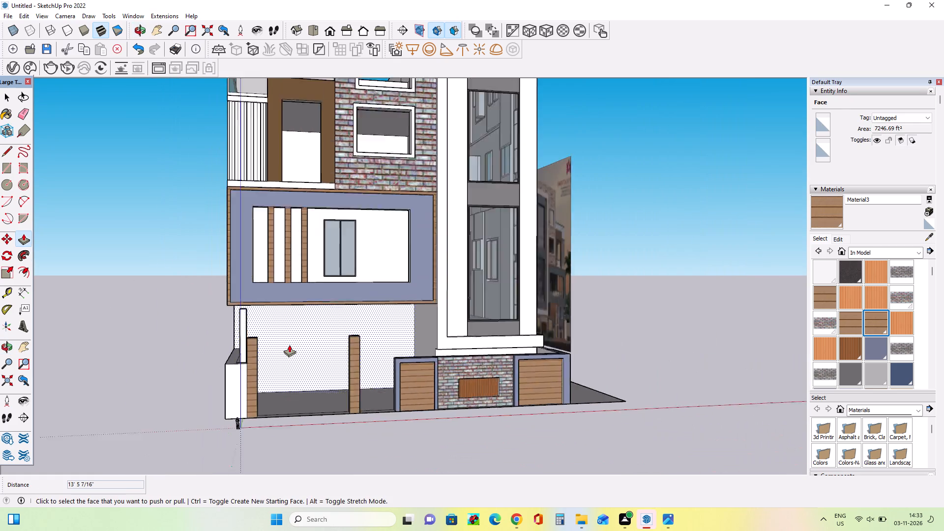
scroll(289, 345, down, 2)
middle_drag(289, 345, 294, 392)
scroll(258, 399, up, 4)
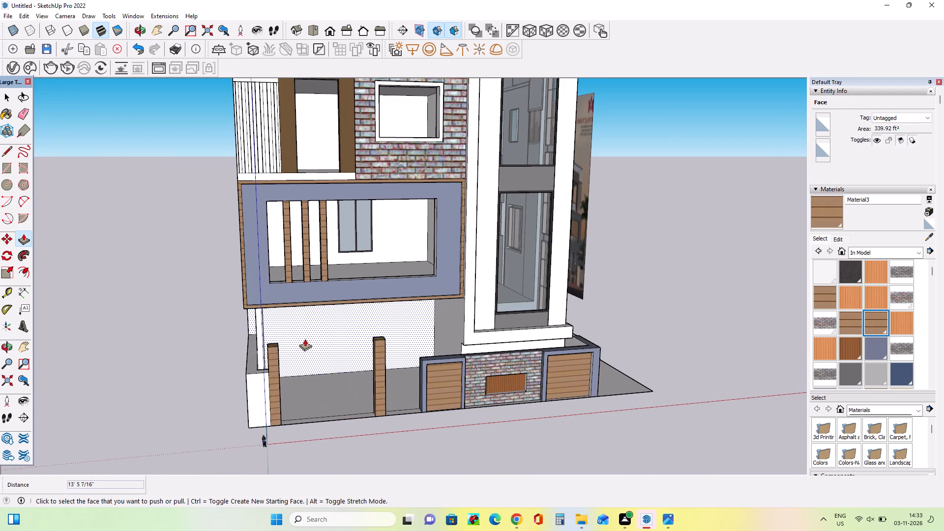
drag(305, 339, 307, 334)
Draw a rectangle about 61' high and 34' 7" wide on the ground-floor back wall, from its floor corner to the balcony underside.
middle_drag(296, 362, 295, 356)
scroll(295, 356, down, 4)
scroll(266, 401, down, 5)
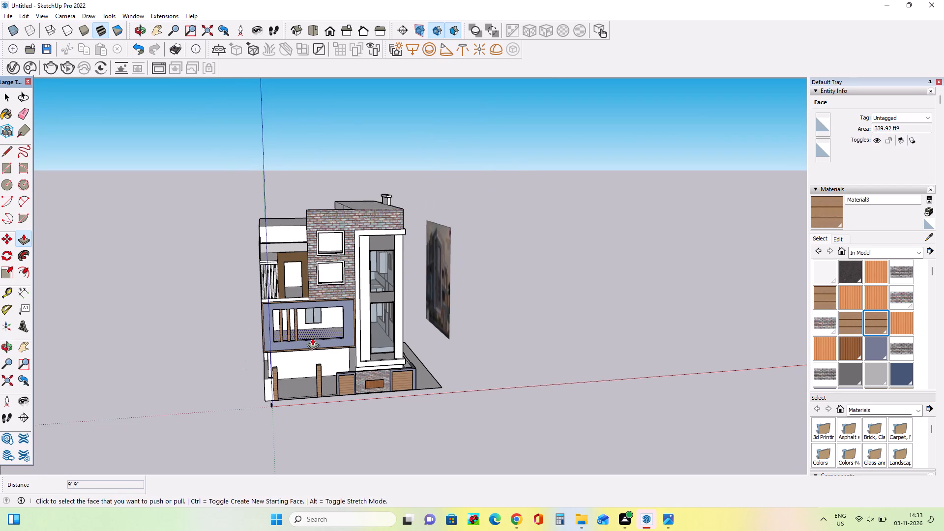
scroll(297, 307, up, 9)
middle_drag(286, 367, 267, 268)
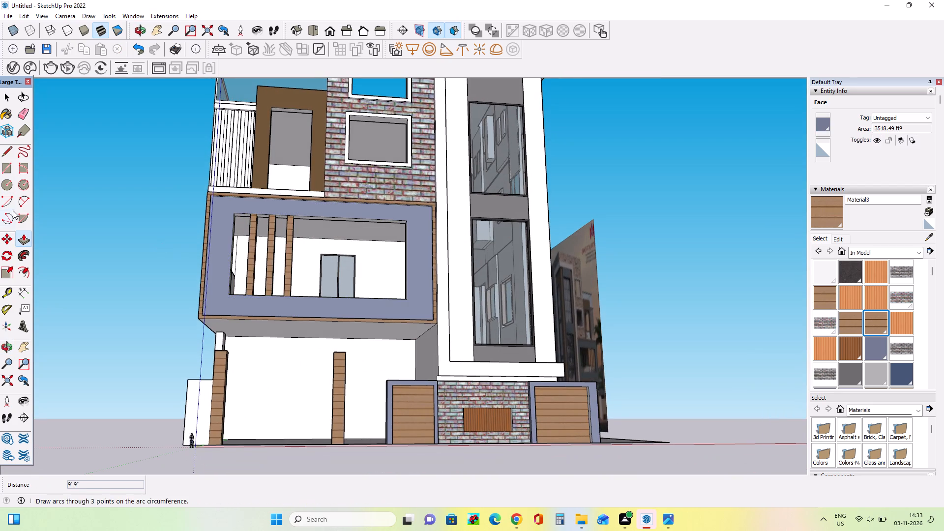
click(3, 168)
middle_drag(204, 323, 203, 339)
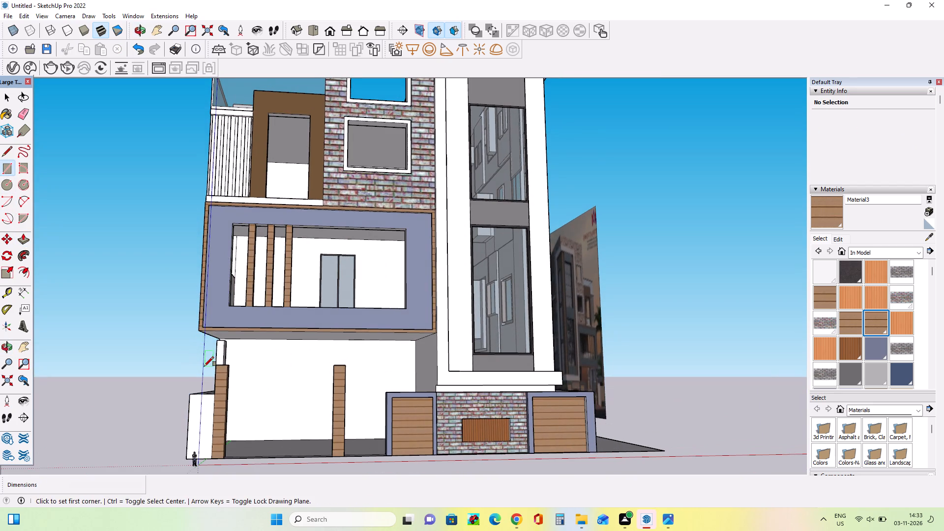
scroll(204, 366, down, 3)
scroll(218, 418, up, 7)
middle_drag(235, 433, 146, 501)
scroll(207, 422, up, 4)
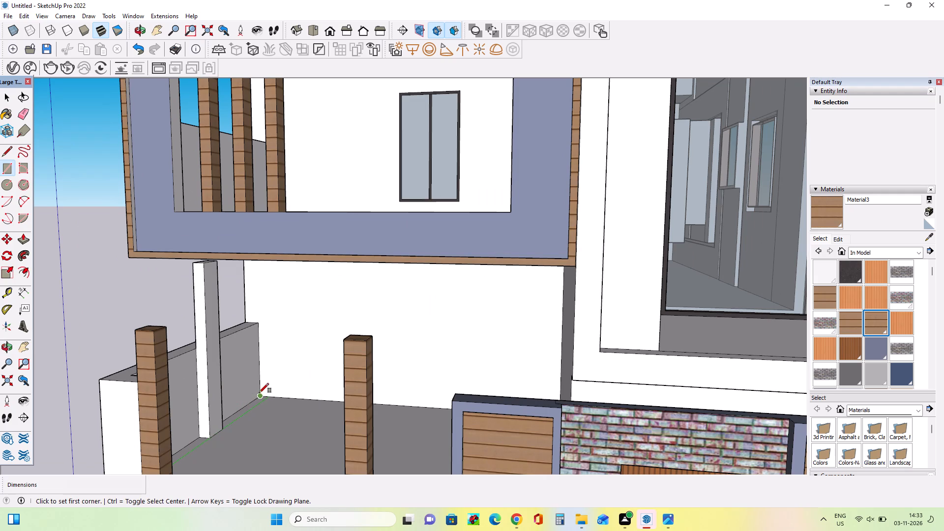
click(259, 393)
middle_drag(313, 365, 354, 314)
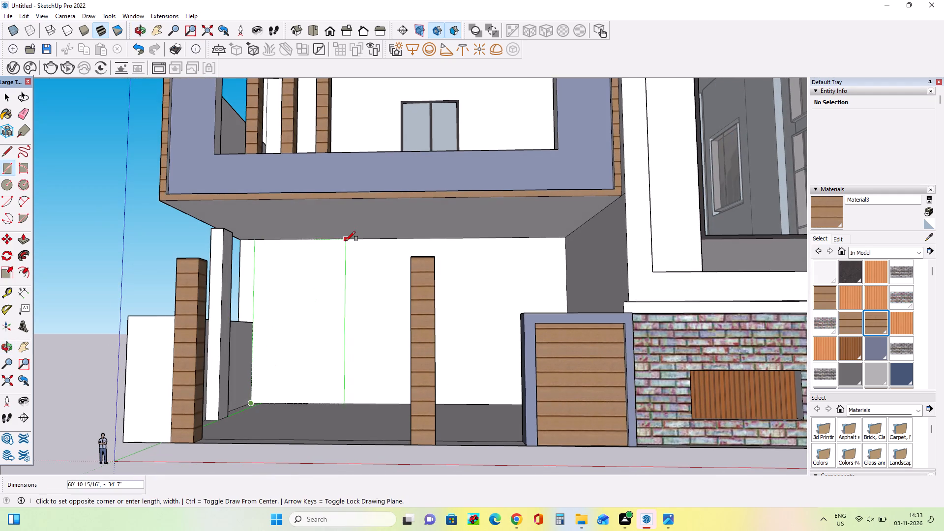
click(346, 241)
Compare the model's ground-floor entrance and boundary wall with the reference image.
middle_drag(344, 335, 335, 363)
scroll(276, 338, down, 6)
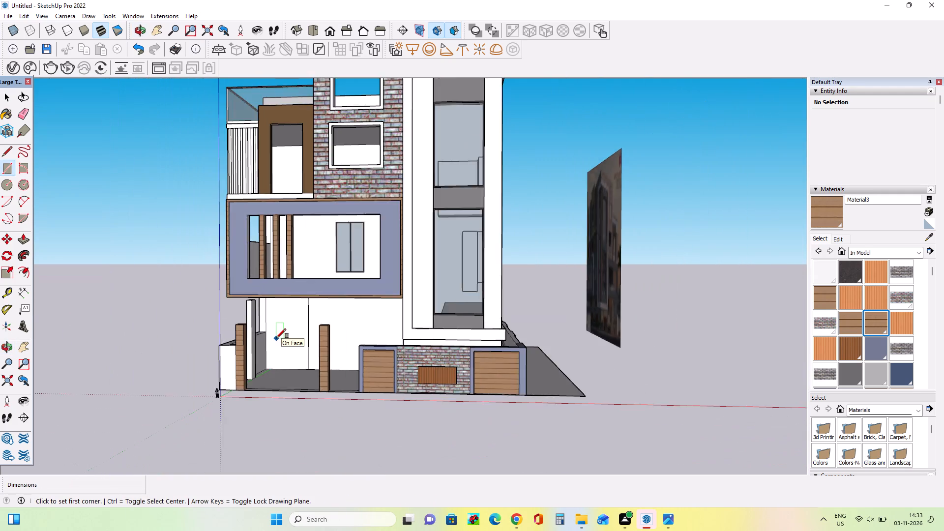
scroll(276, 338, down, 5)
scroll(511, 343, down, 1)
middle_drag(502, 341, 0, 360)
scroll(486, 408, up, 2)
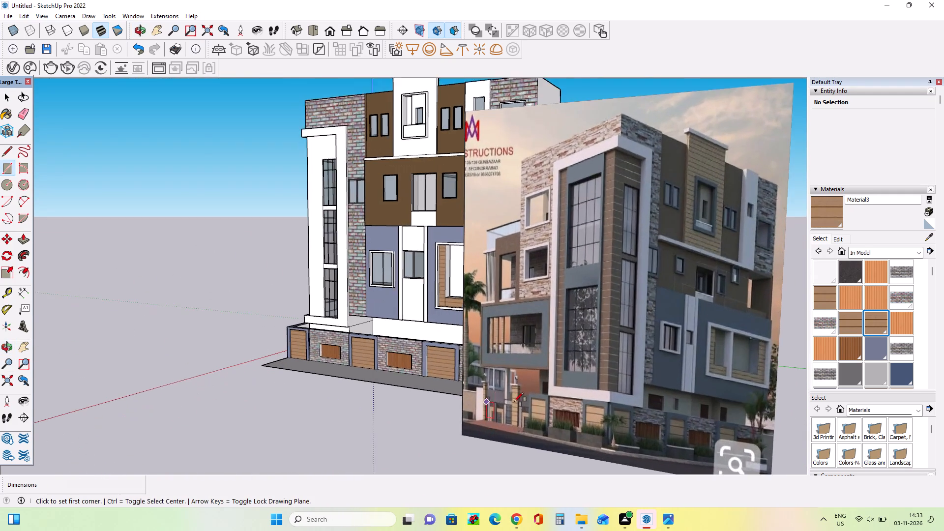
scroll(551, 403, up, 7)
middle_drag(447, 404, 590, 386)
scroll(433, 354, down, 5)
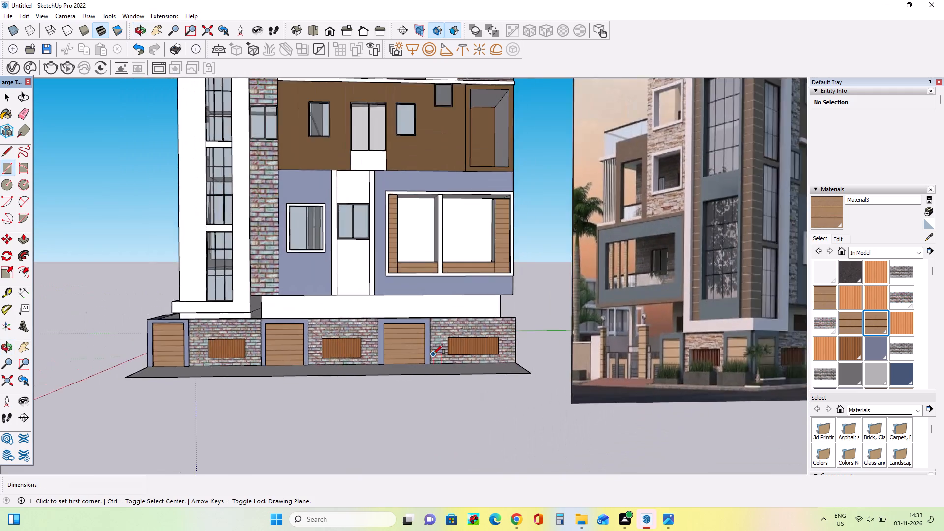
scroll(433, 354, down, 3)
middle_drag(321, 361, 627, 326)
scroll(624, 321, down, 1)
scroll(325, 297, up, 6)
middle_drag(294, 334, 312, 362)
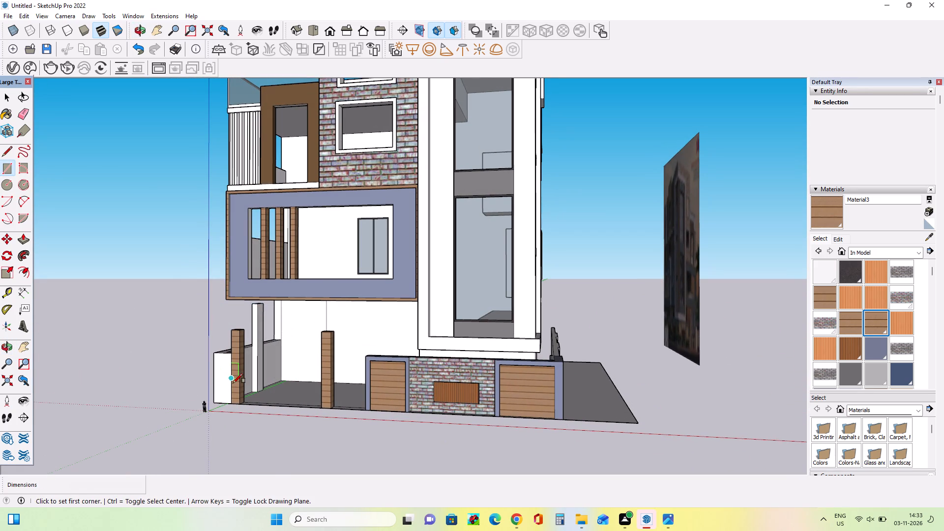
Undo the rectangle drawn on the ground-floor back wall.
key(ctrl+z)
Draw a tall door rectangle on the ground-floor back wall, rising from the floor to just below the balcony underside.
middle_drag(262, 380, 333, 380)
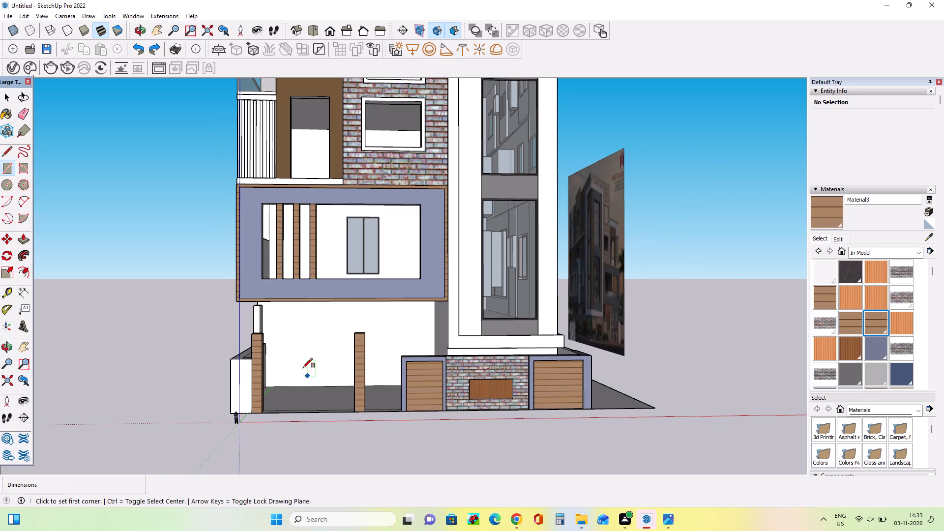
middle_drag(307, 363, 313, 376)
middle_drag(295, 373, 298, 358)
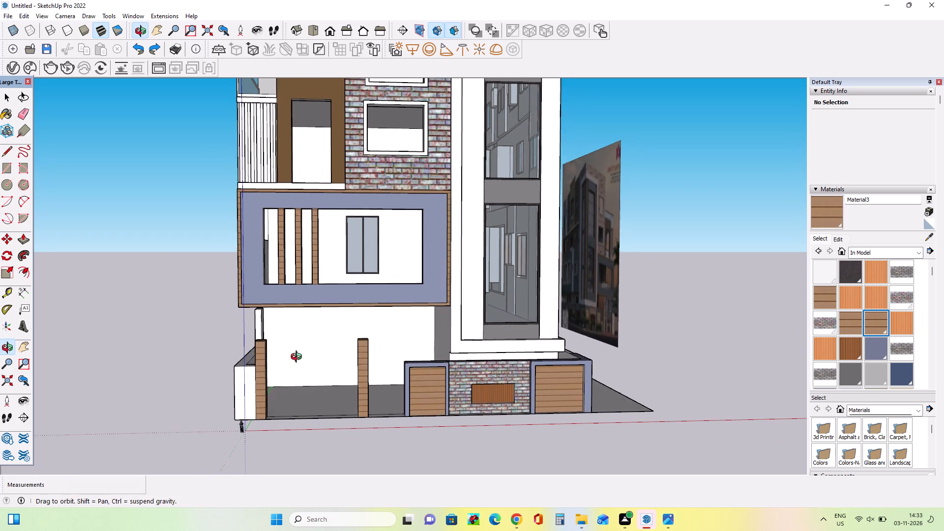
middle_drag(298, 358, 301, 350)
scroll(247, 351, up, 3)
middle_drag(250, 353, 211, 366)
scroll(306, 388, up, 1)
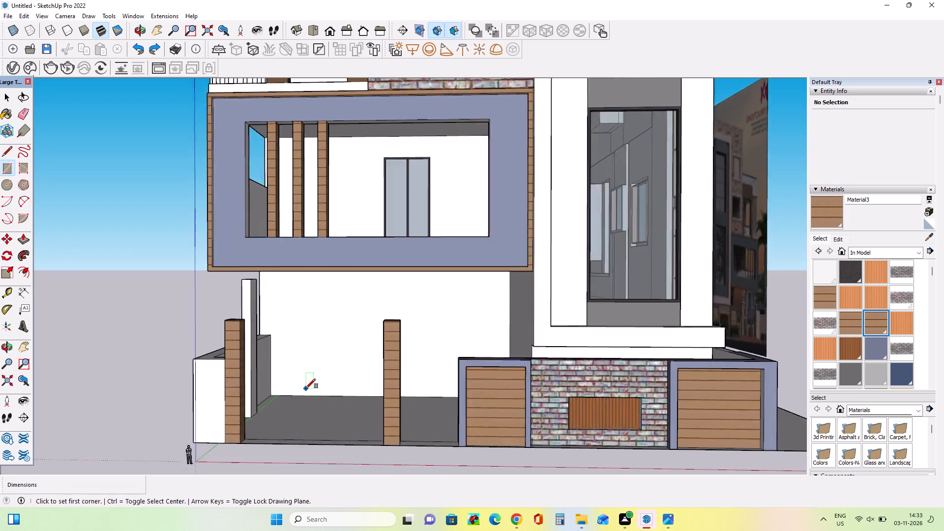
scroll(306, 388, up, 2)
click(291, 396)
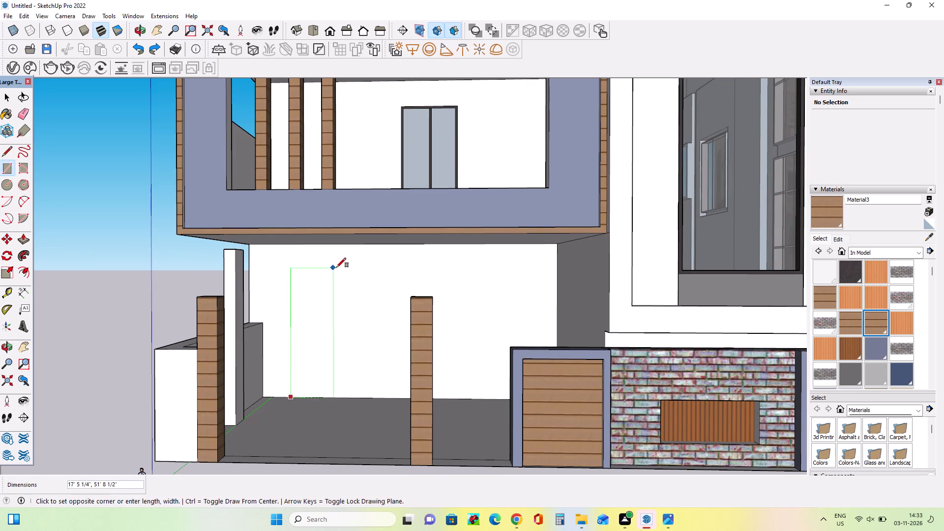
click(359, 263)
Push the door rectangle about 5' 4" into the ground-floor back wall to form a recess.
middle_drag(336, 360, 342, 376)
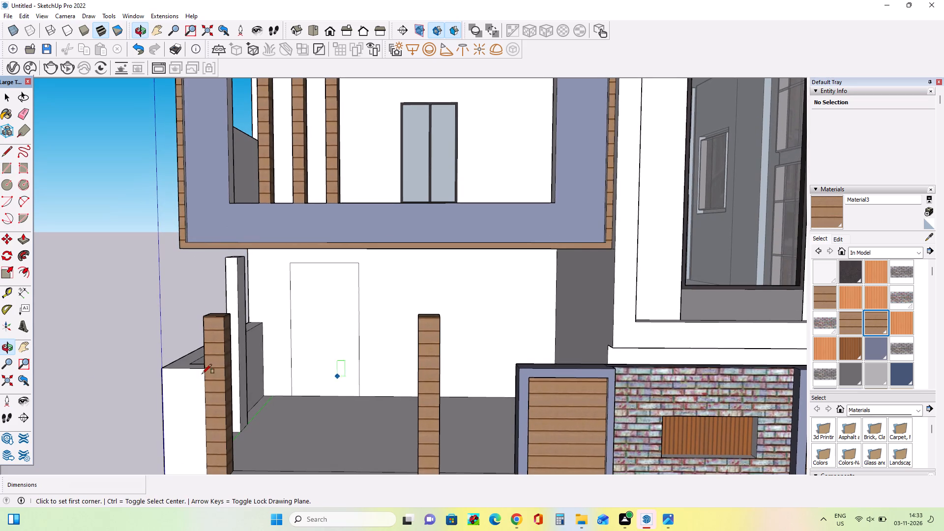
click(19, 236)
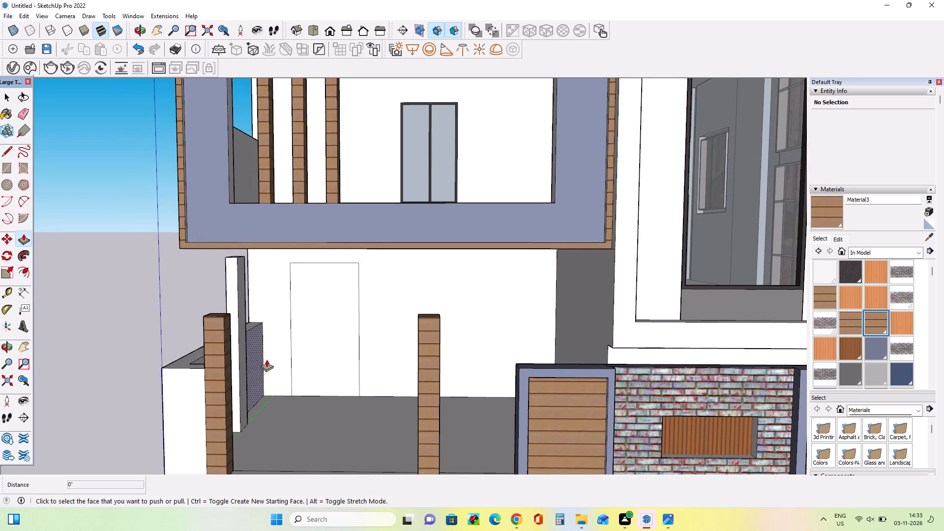
scroll(268, 359, up, 3)
drag(332, 367, 330, 360)
scroll(236, 383, down, 5)
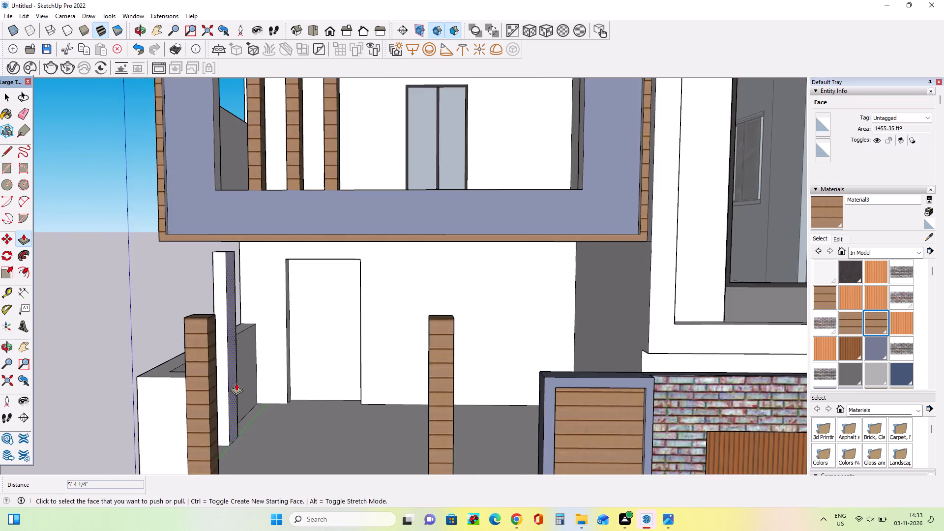
Compare the model's front and side facades and ground-floor entrance with the reference image.
scroll(236, 383, down, 6)
middle_drag(238, 390, 243, 416)
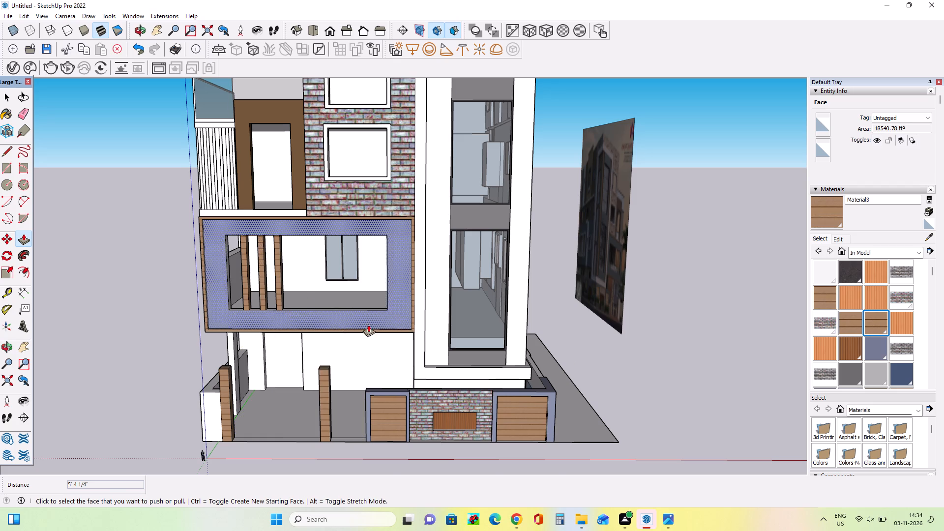
middle_drag(361, 324, 189, 311)
scroll(198, 317, down, 8)
middle_drag(580, 384, 420, 360)
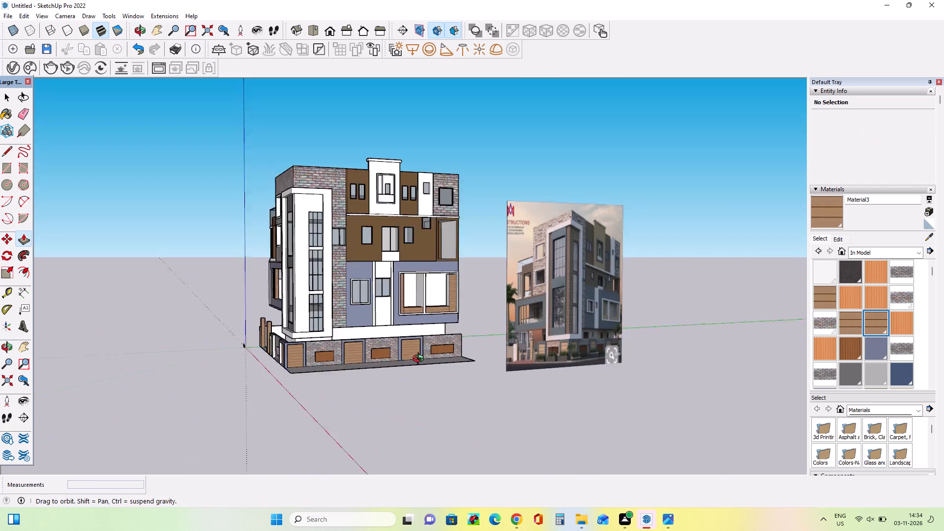
middle_drag(420, 360, 414, 358)
scroll(532, 329, up, 9)
middle_drag(569, 356, 582, 365)
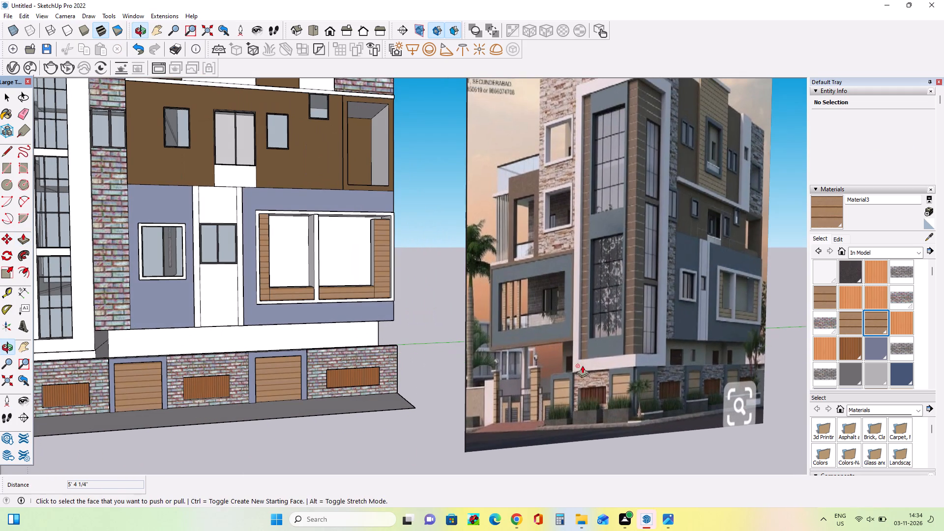
middle_drag(534, 340, 528, 349)
scroll(481, 351, down, 7)
middle_drag(554, 363, 565, 347)
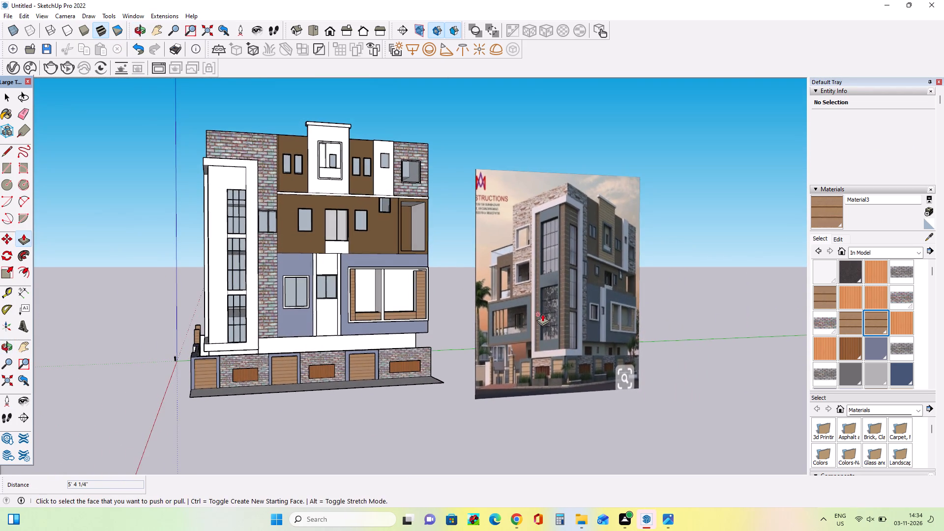
Examine the reference image's tall glazed corner bay, balconies and side facade for details still missing from the model.
scroll(541, 311, up, 7)
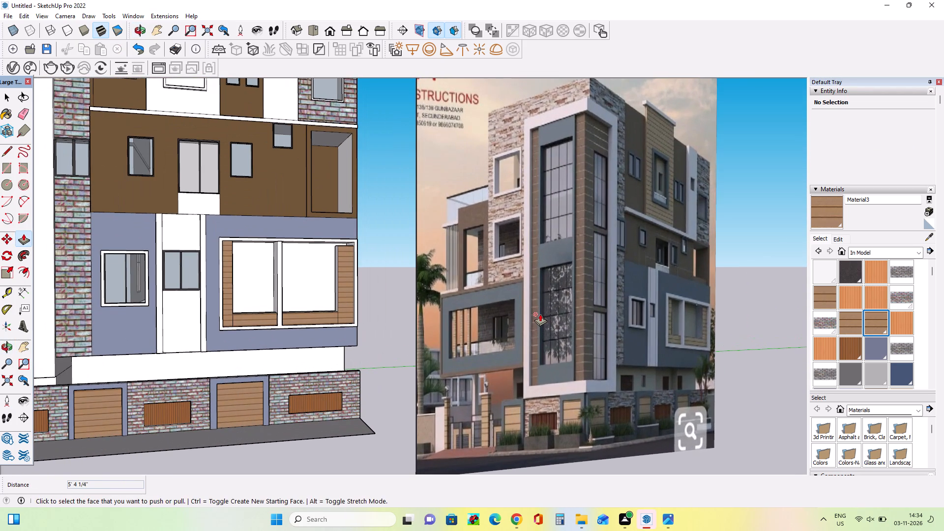
scroll(540, 314, down, 4)
middle_drag(540, 314, 597, 327)
scroll(579, 319, up, 5)
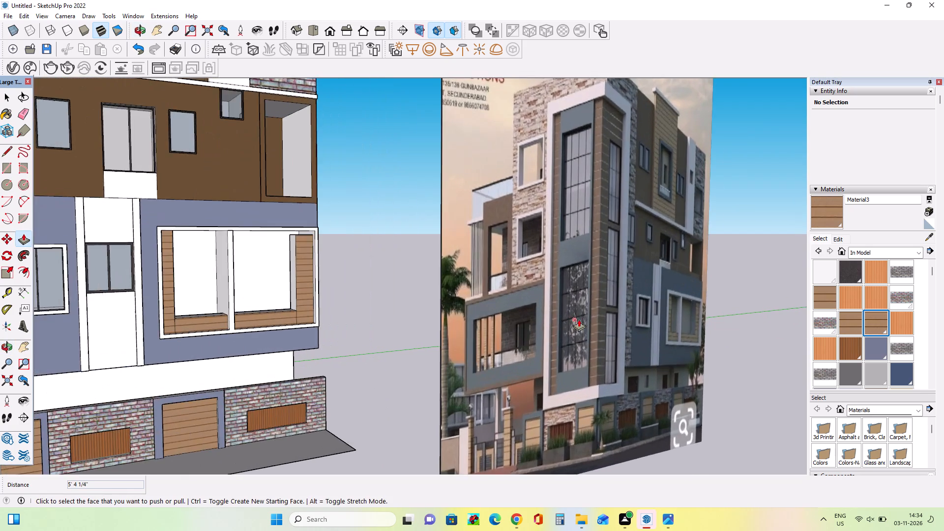
scroll(579, 319, up, 1)
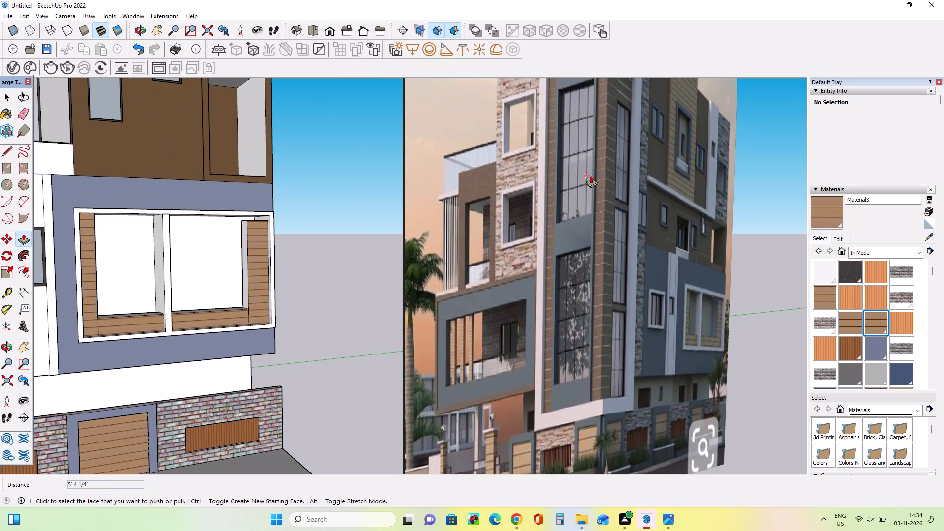
middle_drag(560, 283, 665, 279)
middle_drag(609, 312, 554, 322)
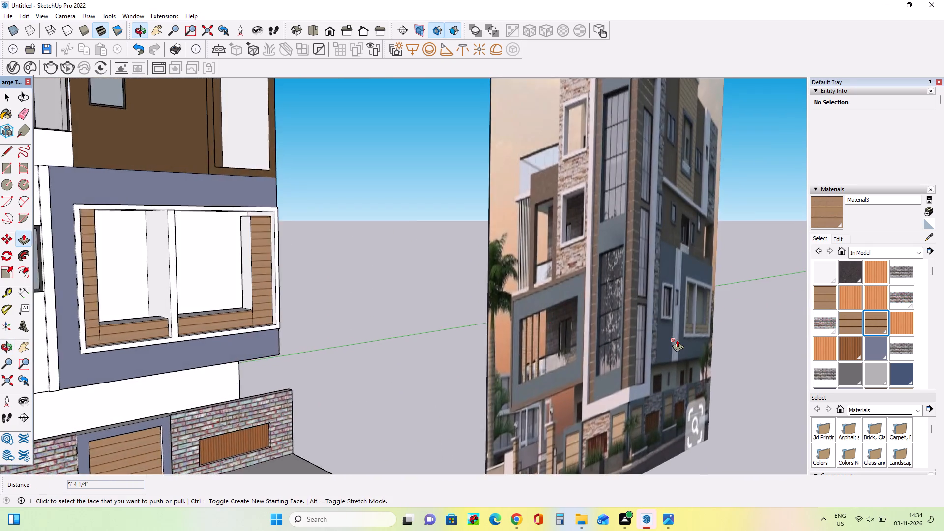
scroll(677, 339, up, 5)
scroll(673, 326, down, 18)
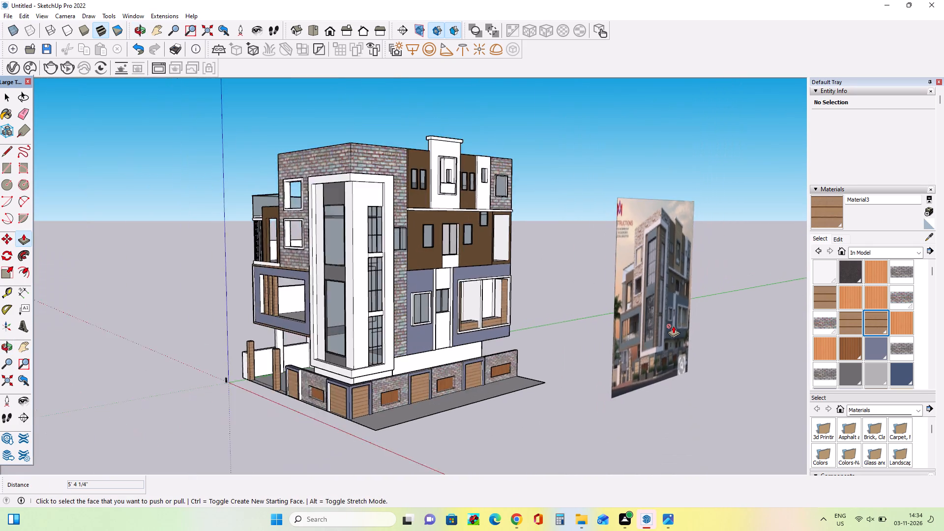
Examine the tall corner bay's glazing from the front to see where its frame divisions are missing.
middle_drag(347, 297, 493, 284)
scroll(444, 233, up, 9)
middle_drag(410, 269, 416, 278)
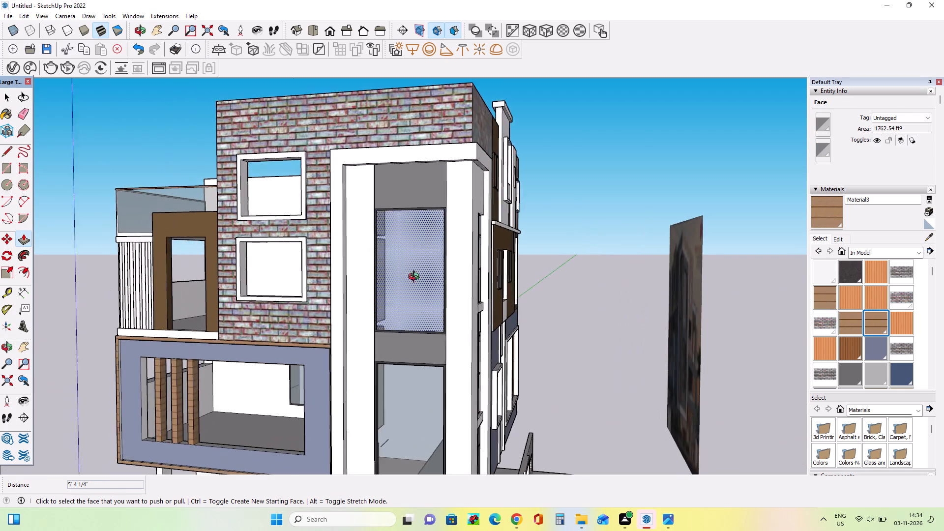
middle_drag(416, 278, 424, 290)
scroll(445, 297, up, 4)
middle_drag(475, 304, 543, 333)
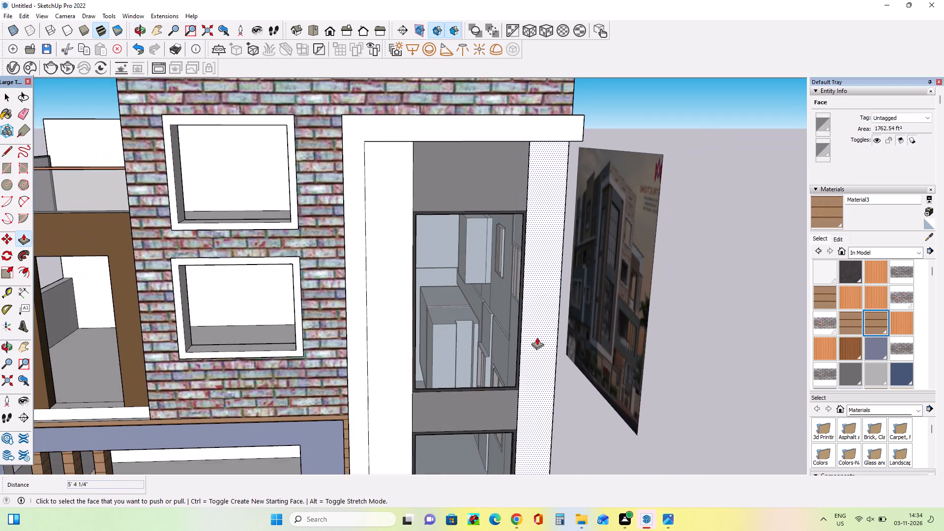
scroll(489, 368, up, 7)
middle_drag(545, 390, 492, 367)
scroll(492, 364, down, 3)
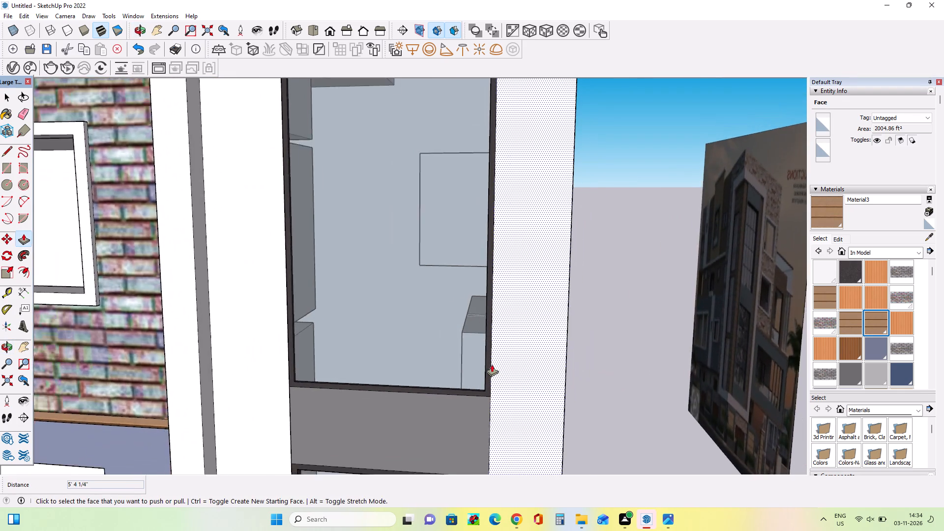
scroll(492, 364, down, 13)
scroll(482, 261, down, 4)
middle_drag(517, 325, 487, 289)
scroll(436, 318, up, 5)
middle_drag(443, 321, 502, 317)
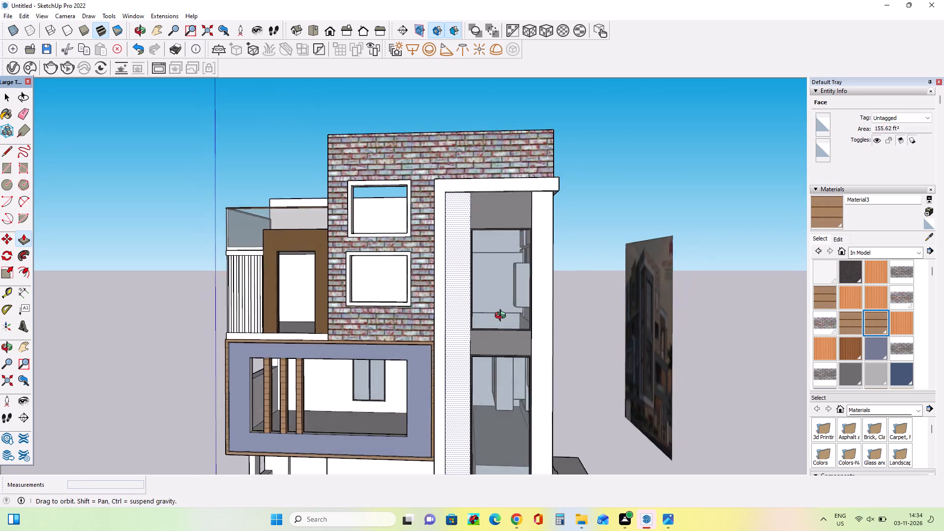
middle_drag(502, 317, 512, 296)
Draw a narrow vertical mullion rectangle, about 161' 3" by 6", down the middle of the tall corner bay's front glazing.
click(7, 168)
middle_drag(364, 207, 366, 205)
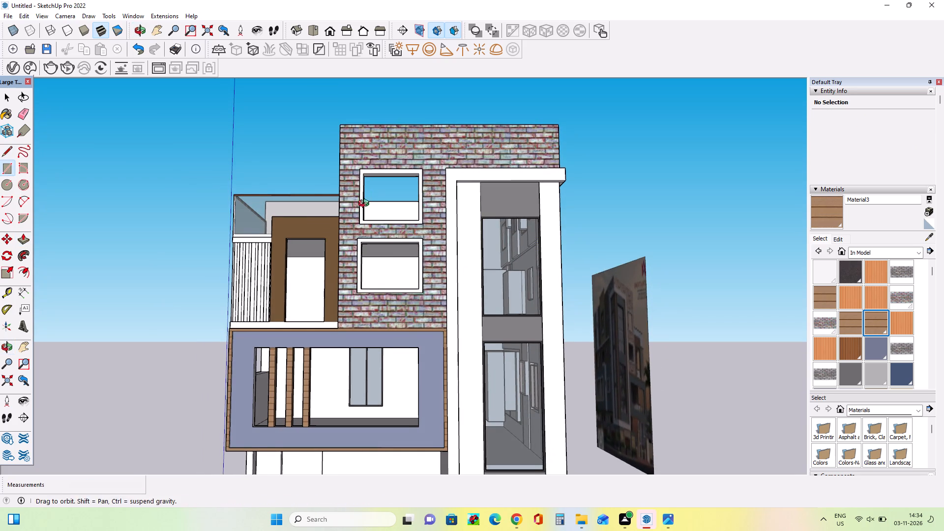
middle_drag(366, 205, 370, 194)
scroll(524, 208, up, 4)
middle_drag(522, 196, 523, 170)
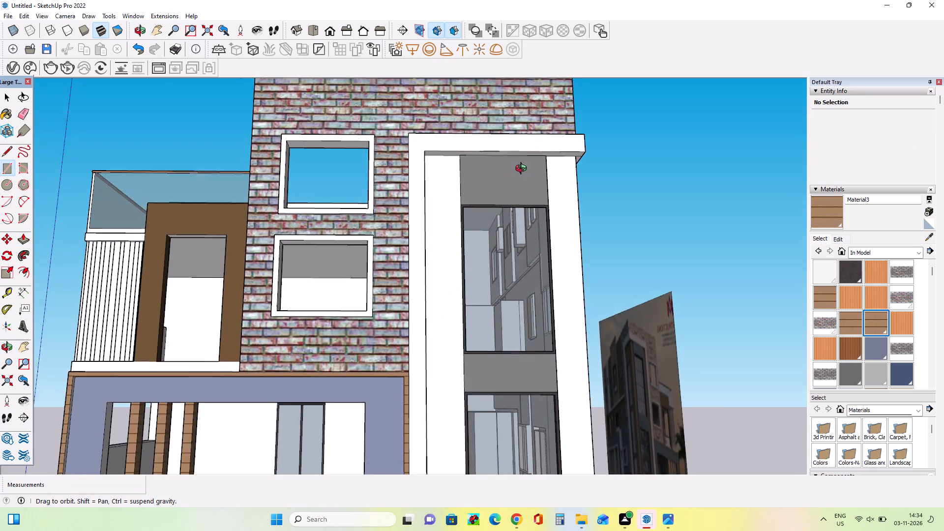
middle_drag(523, 170, 526, 153)
click(504, 141)
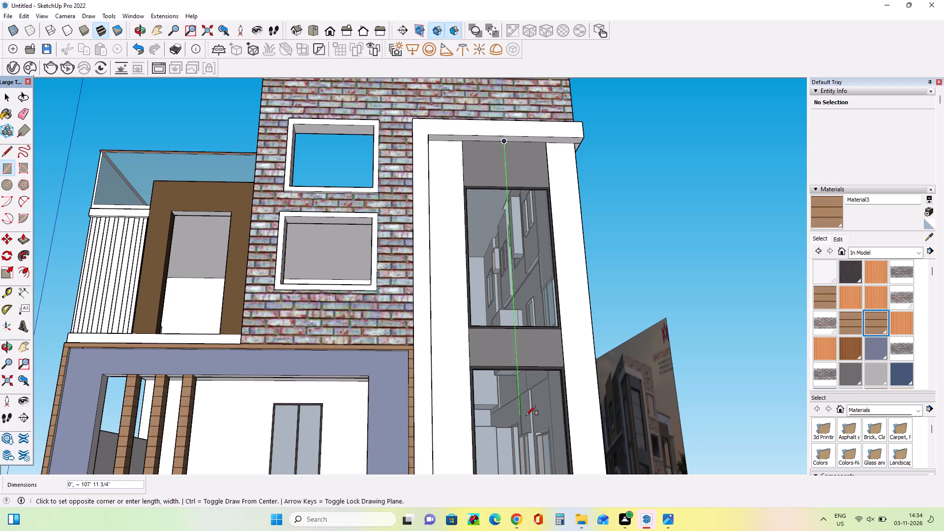
scroll(498, 387, down, 14)
scroll(513, 472, up, 7)
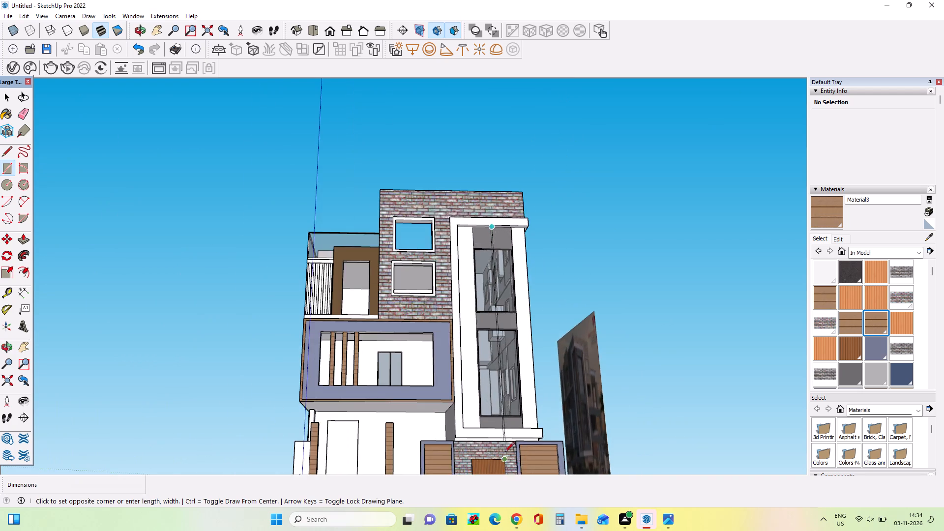
scroll(505, 452, up, 10)
scroll(502, 356, up, 5)
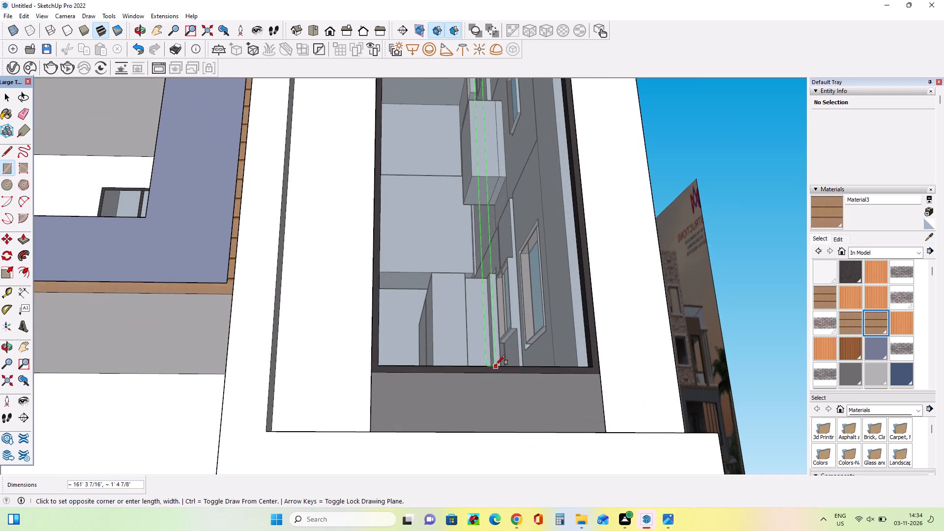
scroll(495, 365, up, 4)
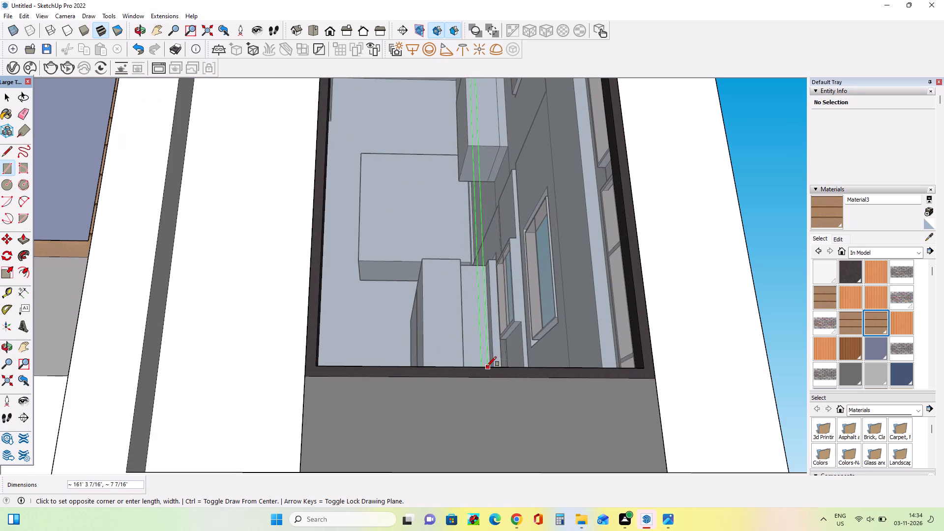
scroll(487, 366, up, 4)
click(486, 366)
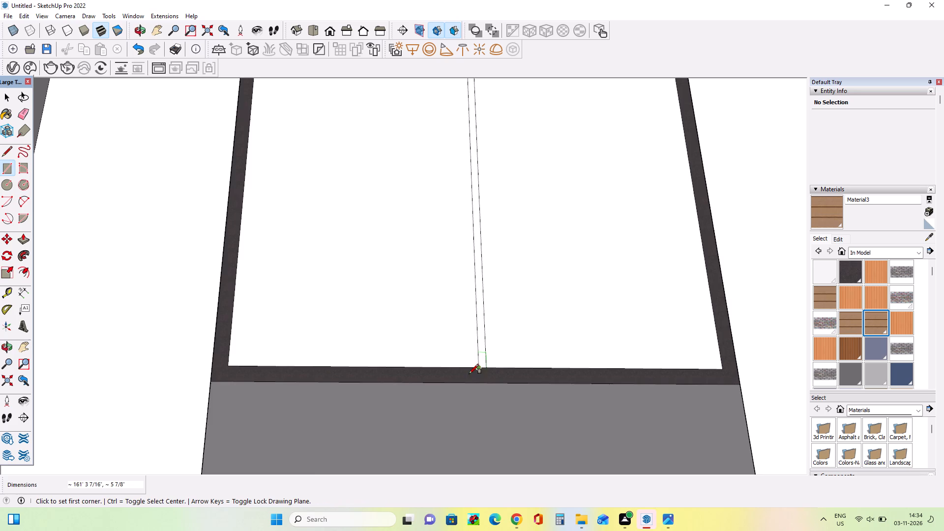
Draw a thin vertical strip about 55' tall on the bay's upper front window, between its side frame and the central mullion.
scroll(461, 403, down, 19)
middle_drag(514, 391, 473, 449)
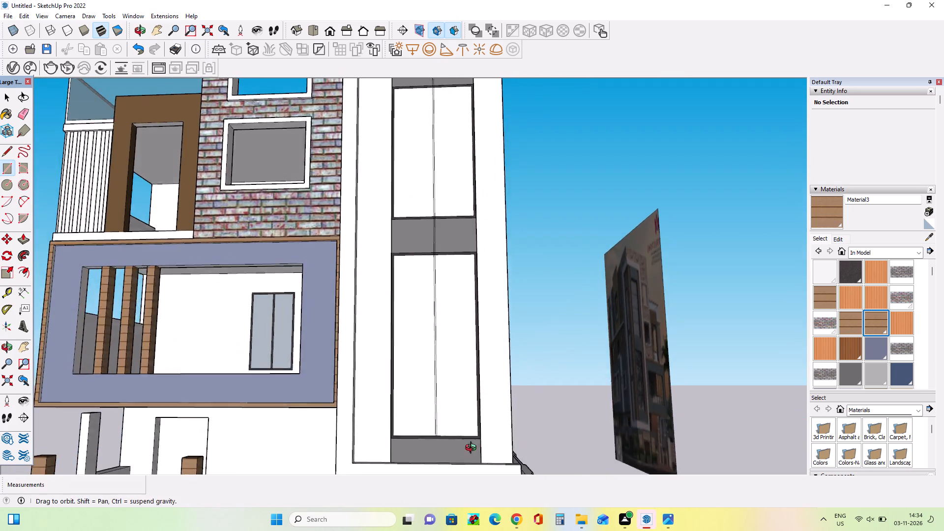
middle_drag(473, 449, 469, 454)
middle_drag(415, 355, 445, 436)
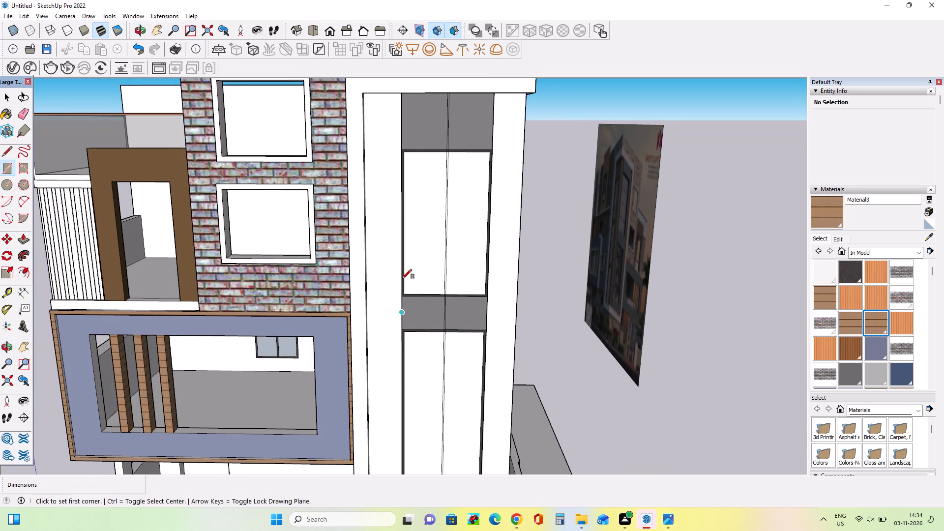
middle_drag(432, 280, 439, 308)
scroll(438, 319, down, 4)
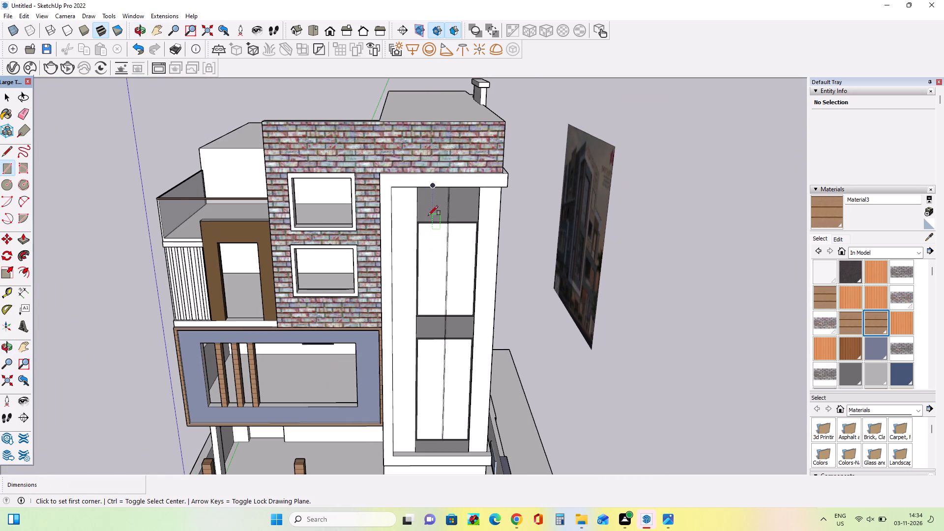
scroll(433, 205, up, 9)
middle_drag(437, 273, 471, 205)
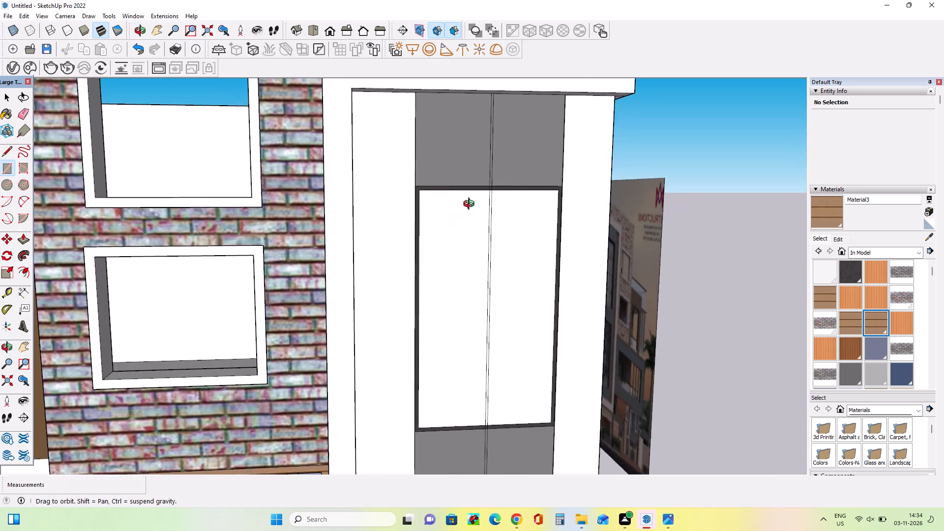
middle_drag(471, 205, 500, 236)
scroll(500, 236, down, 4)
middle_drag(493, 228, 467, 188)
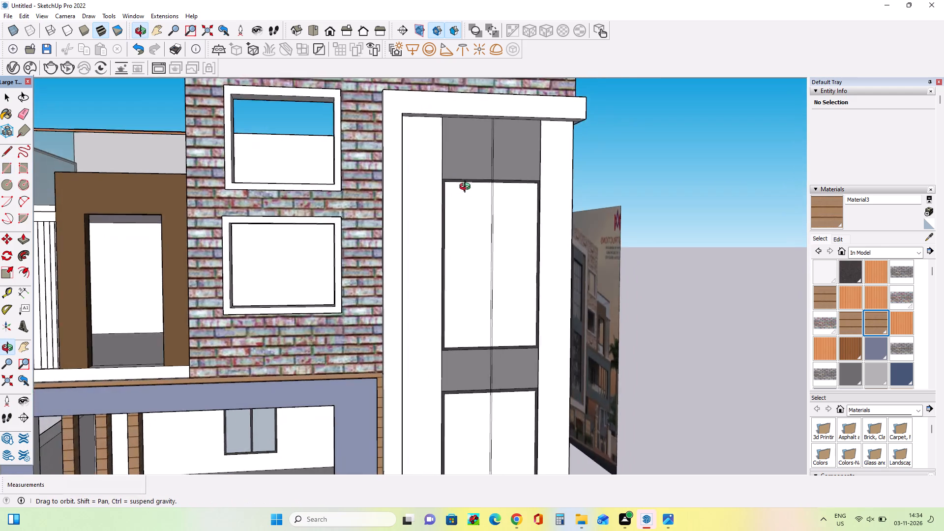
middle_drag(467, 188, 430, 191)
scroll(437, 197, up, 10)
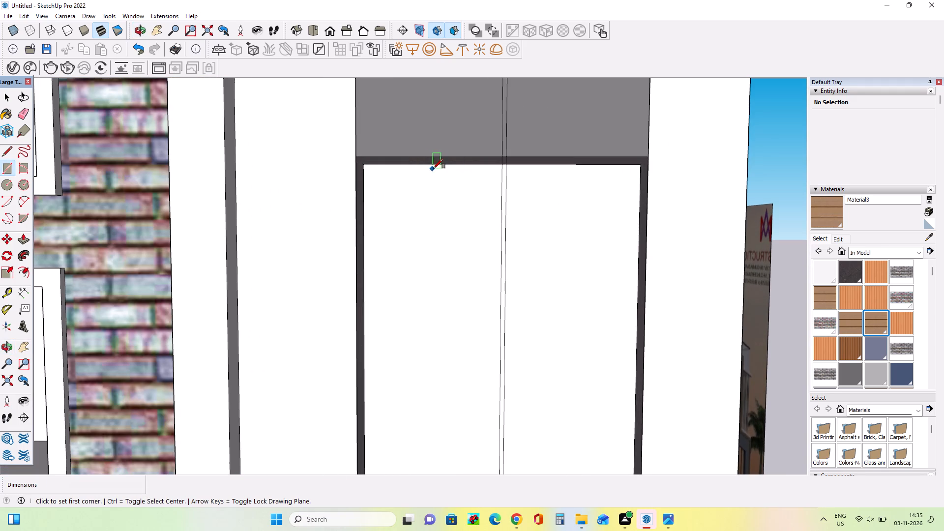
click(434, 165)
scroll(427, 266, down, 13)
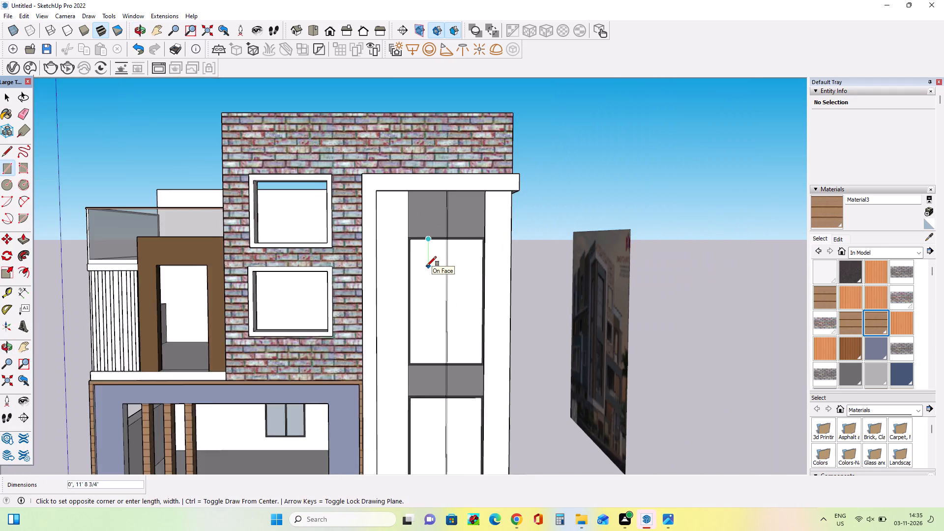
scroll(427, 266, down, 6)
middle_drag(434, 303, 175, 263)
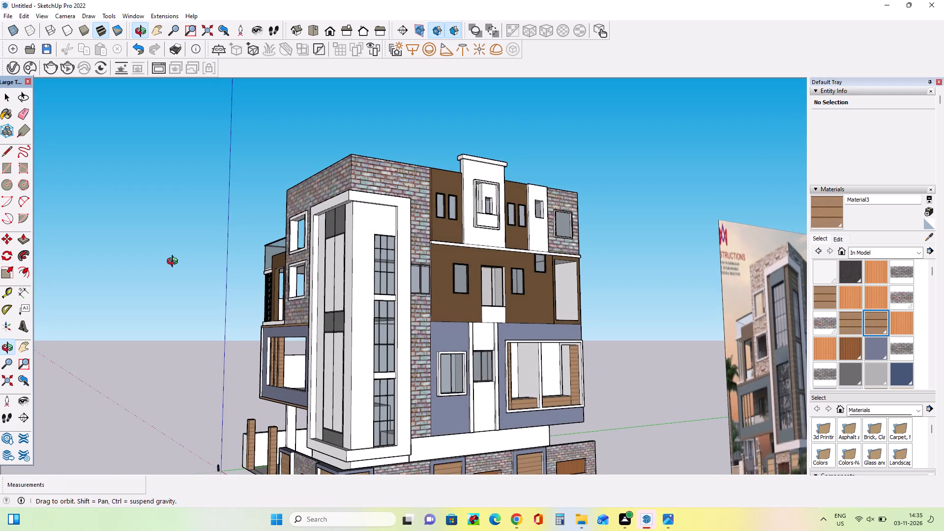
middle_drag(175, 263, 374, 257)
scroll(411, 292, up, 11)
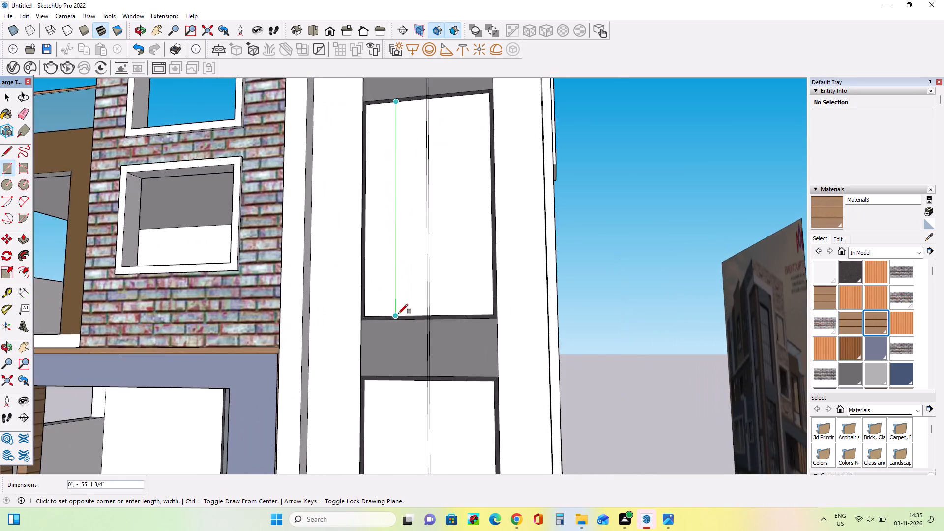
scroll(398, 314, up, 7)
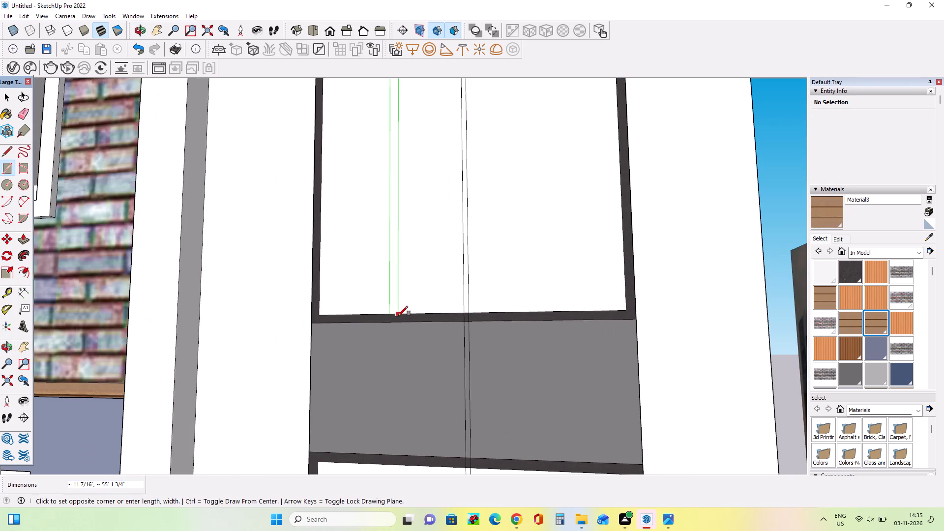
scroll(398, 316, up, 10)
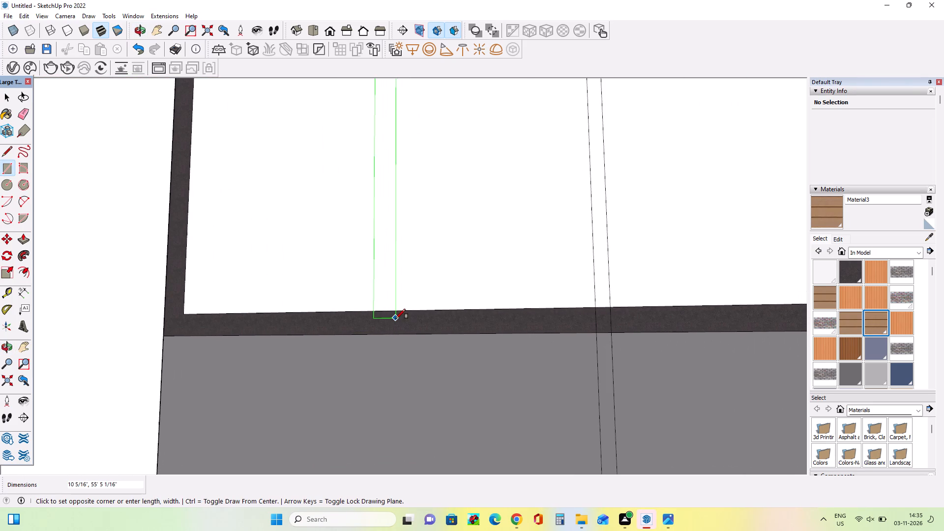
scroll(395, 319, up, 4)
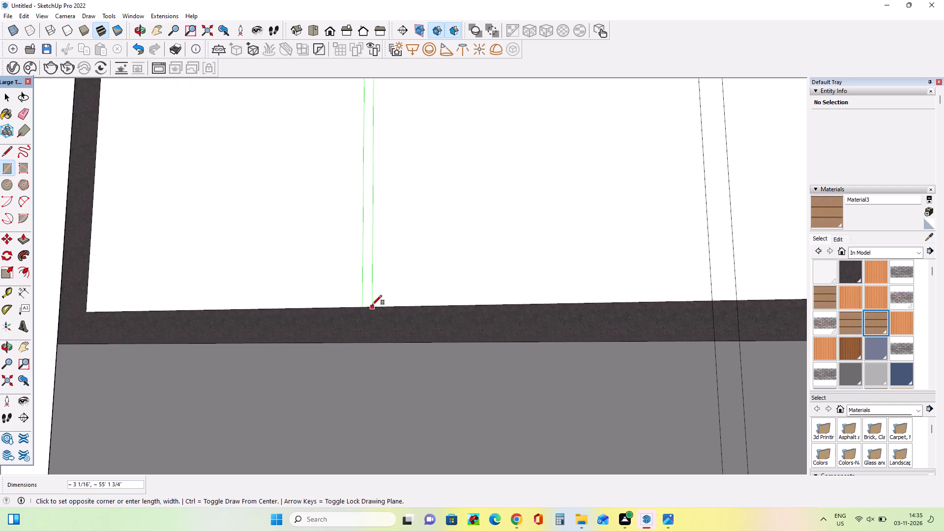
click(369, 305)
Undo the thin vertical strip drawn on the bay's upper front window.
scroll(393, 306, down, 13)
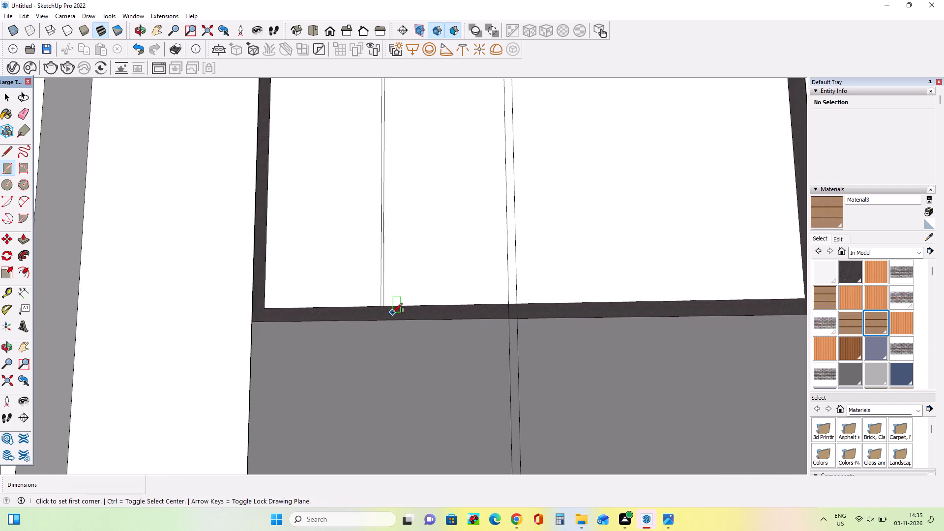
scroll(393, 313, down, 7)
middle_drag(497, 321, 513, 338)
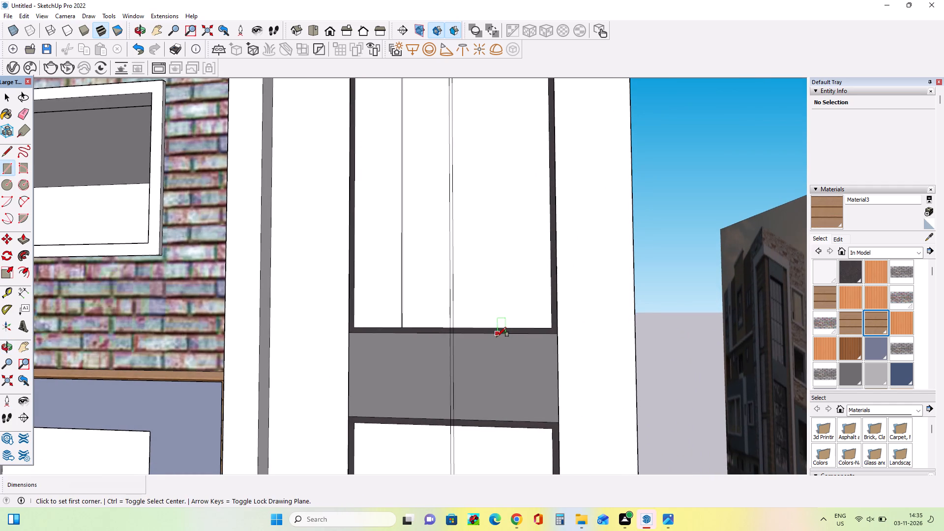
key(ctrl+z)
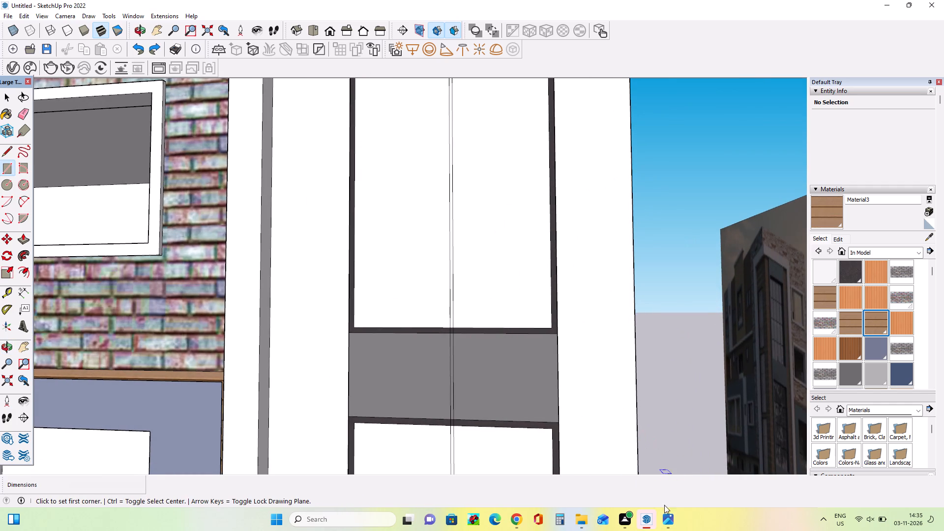
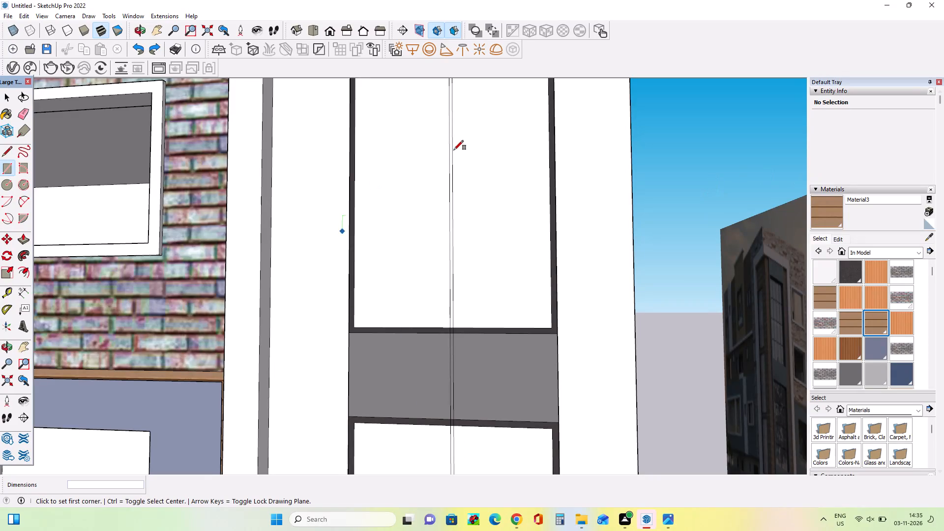
Draw a vertical mullion strip about 8 inches wide and 55 feet tall down the middle of the upper tower panel's right half.
middle_drag(459, 267, 466, 341)
scroll(446, 340, down, 5)
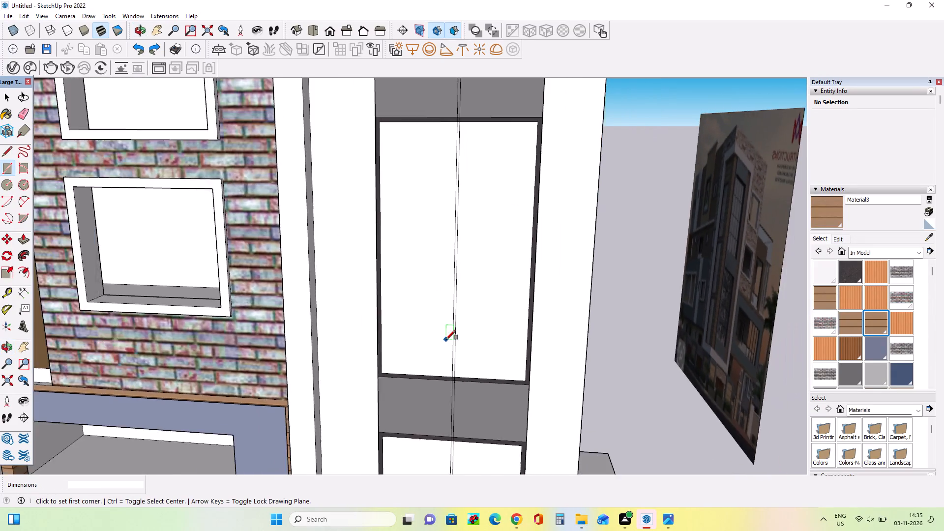
scroll(446, 340, down, 4)
middle_drag(484, 262, 512, 164)
scroll(476, 144, up, 4)
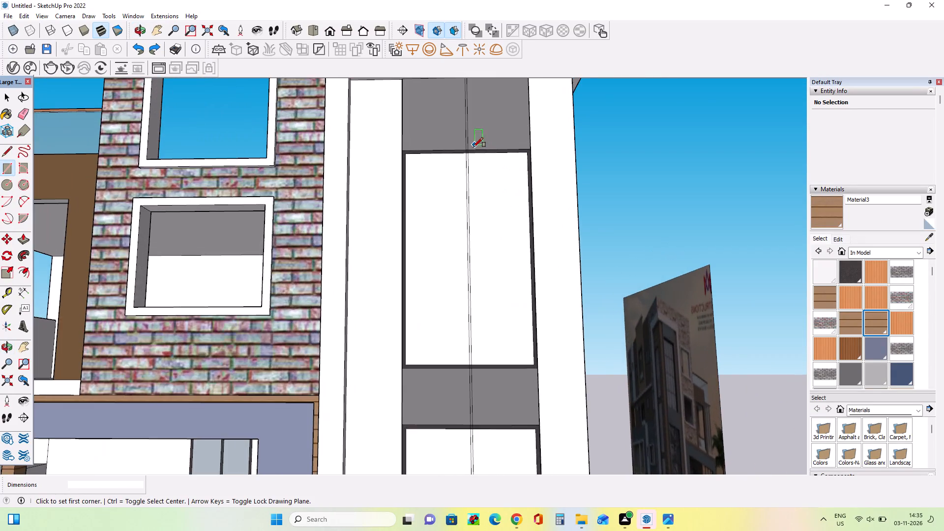
scroll(472, 149, up, 3)
click(506, 156)
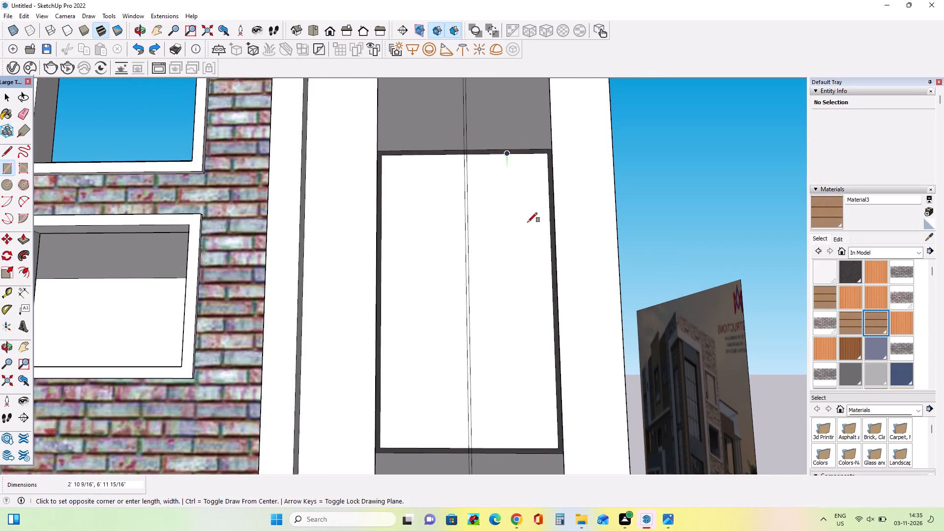
scroll(529, 454, up, 7)
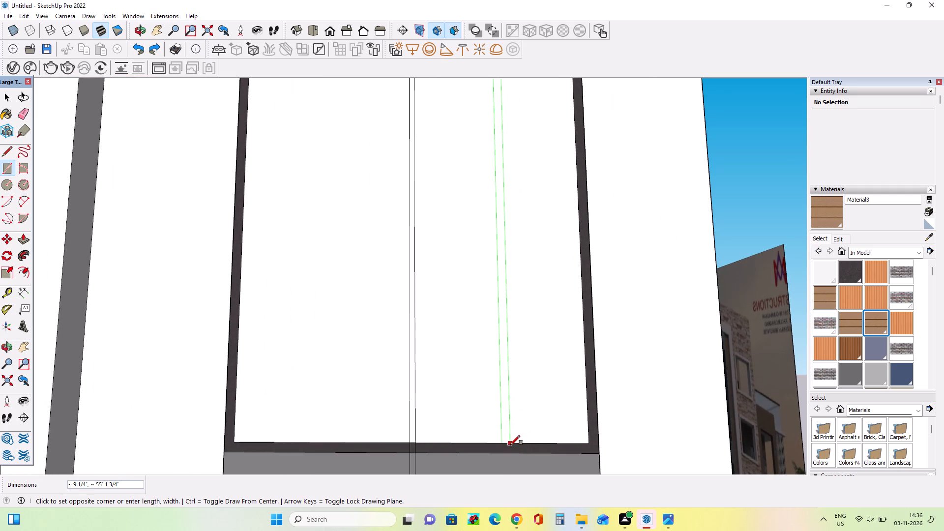
click(509, 445)
Draw a matching vertical strip about 8 1/4 inches wide and 55 feet tall down the middle of the upper panel's left half.
scroll(533, 415, down, 10)
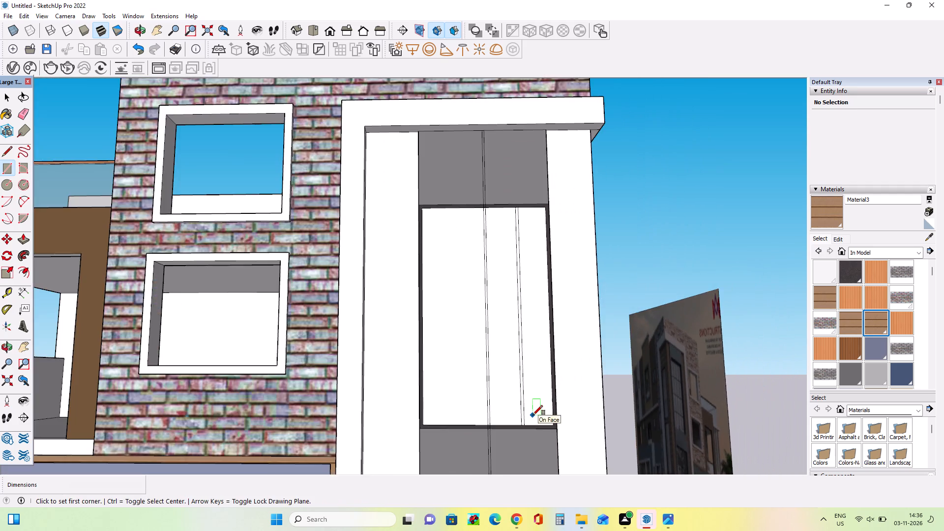
scroll(533, 415, down, 3)
middle_drag(533, 415, 533, 437)
scroll(477, 434, up, 5)
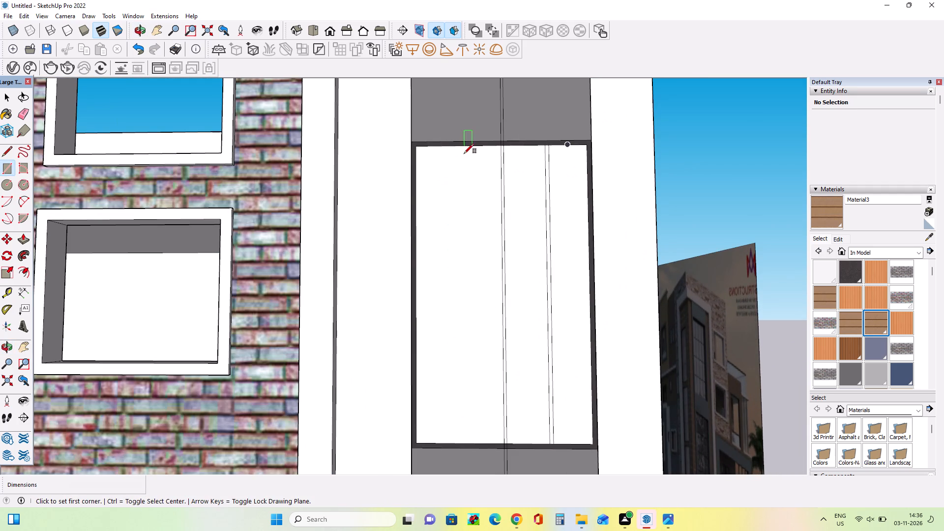
click(457, 147)
scroll(480, 452, up, 3)
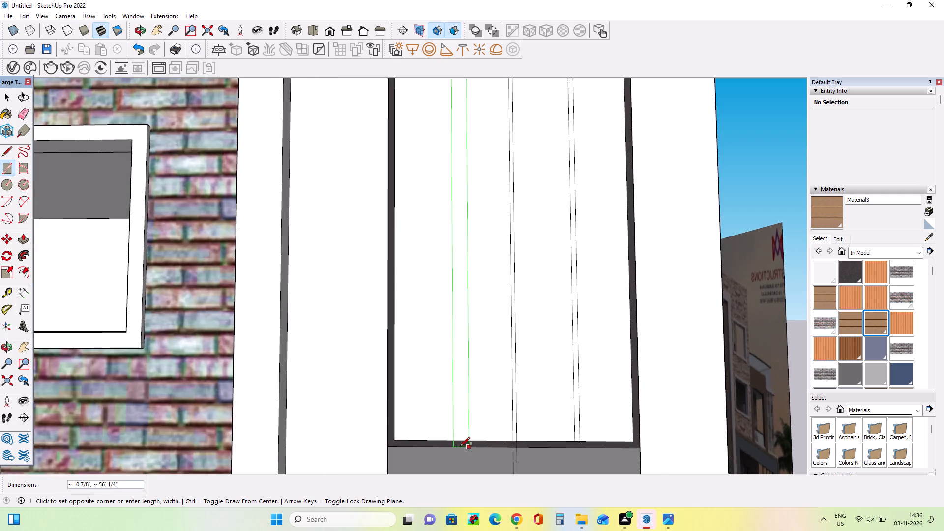
scroll(460, 446, up, 4)
click(458, 437)
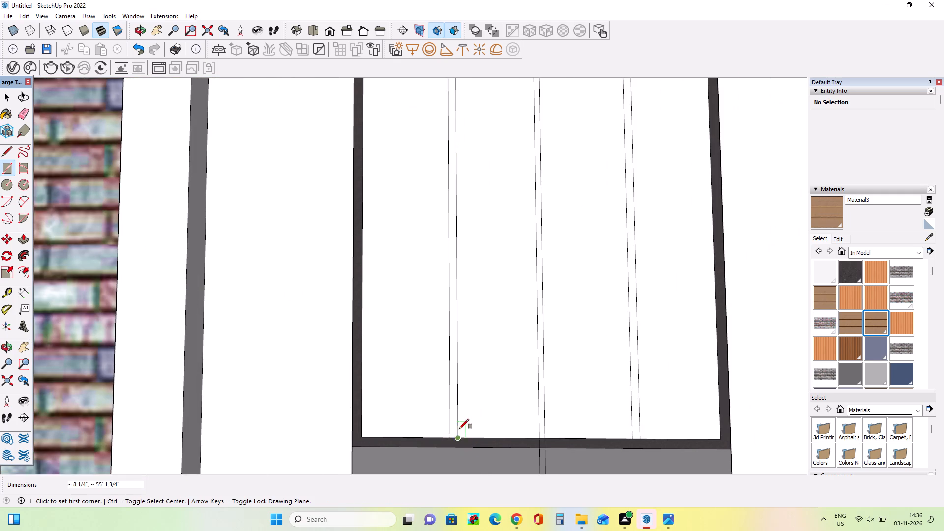
Continue the left strip, about 8 1/4 inches wide, from the upper panel's bottom across the grey band to the lower panel's bottom edge.
scroll(462, 420, down, 20)
scroll(462, 420, down, 1)
scroll(449, 372, down, 5)
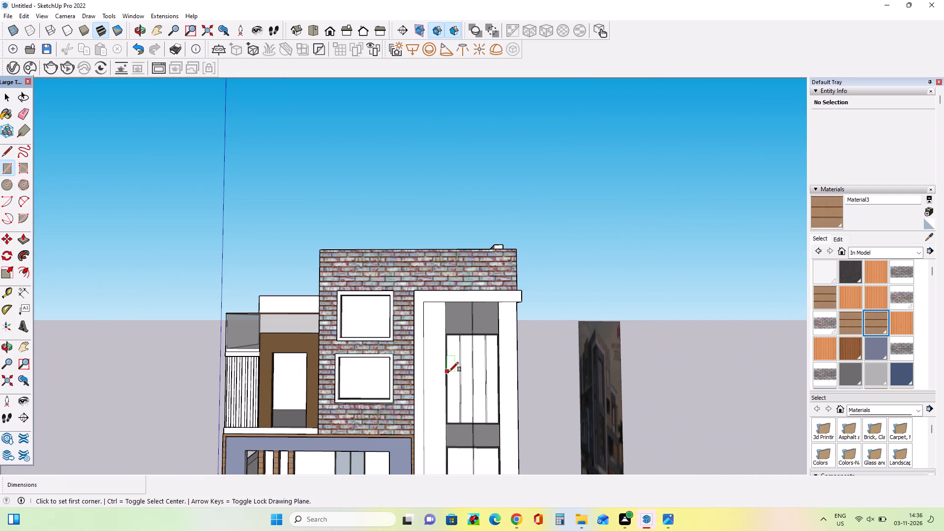
scroll(449, 372, down, 17)
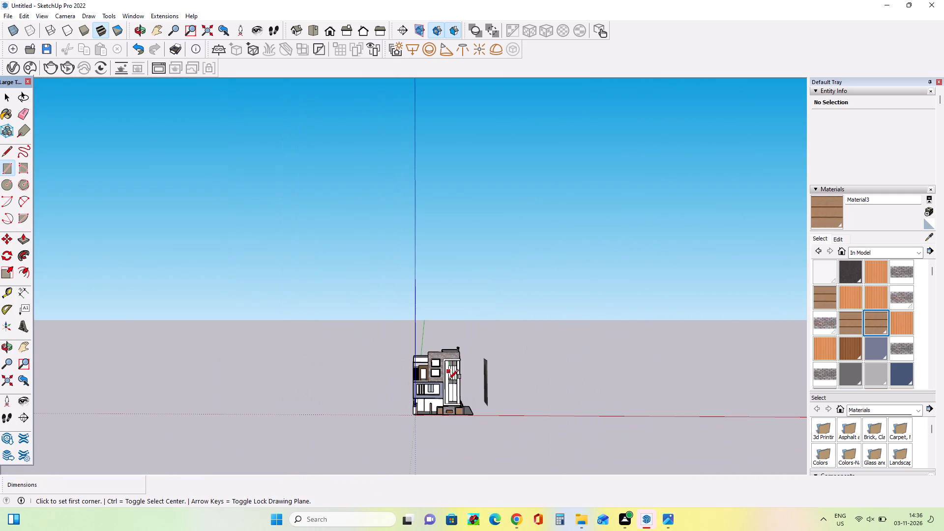
scroll(451, 411, up, 4)
scroll(450, 400, up, 17)
scroll(440, 386, up, 5)
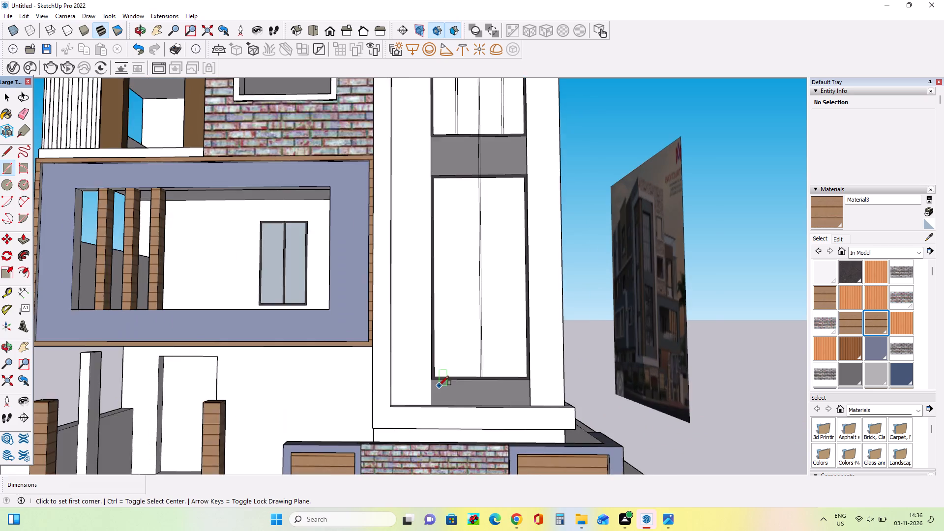
scroll(465, 377, down, 5)
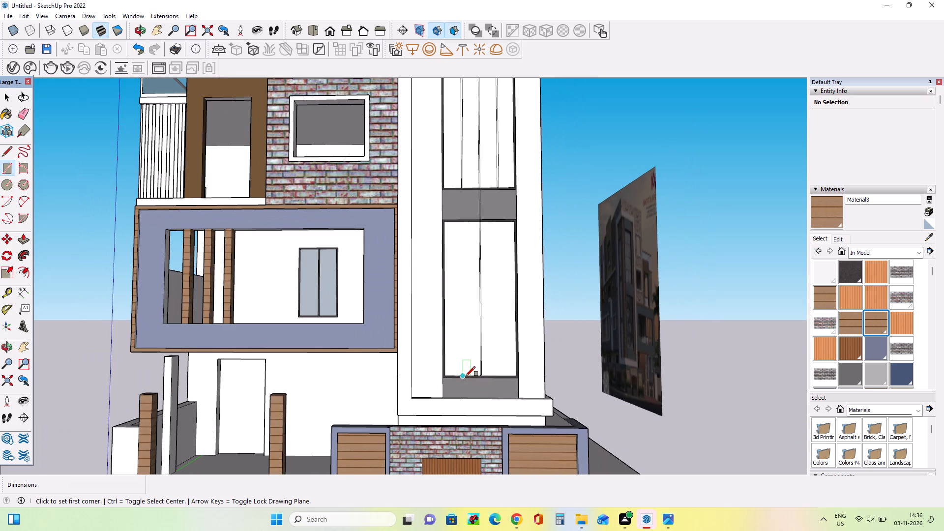
scroll(466, 376, up, 3)
scroll(454, 127, up, 4)
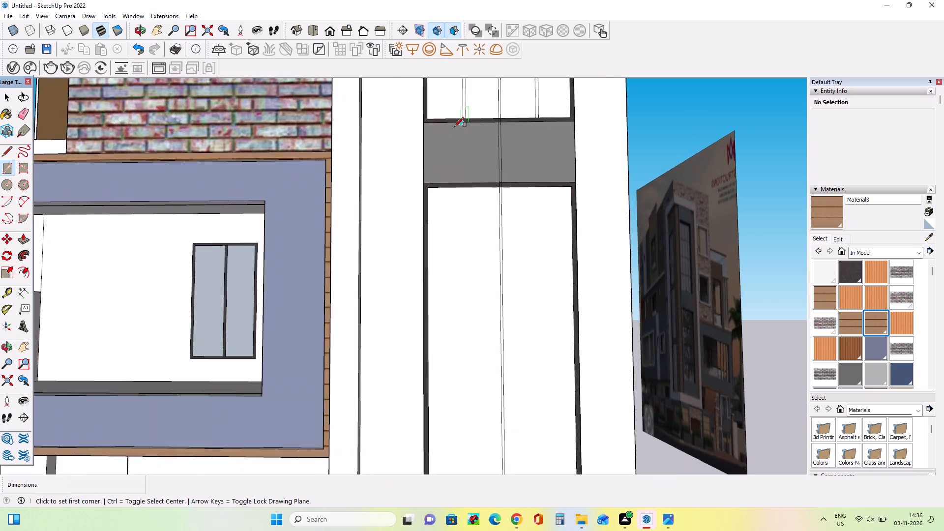
scroll(454, 127, up, 3)
click(468, 114)
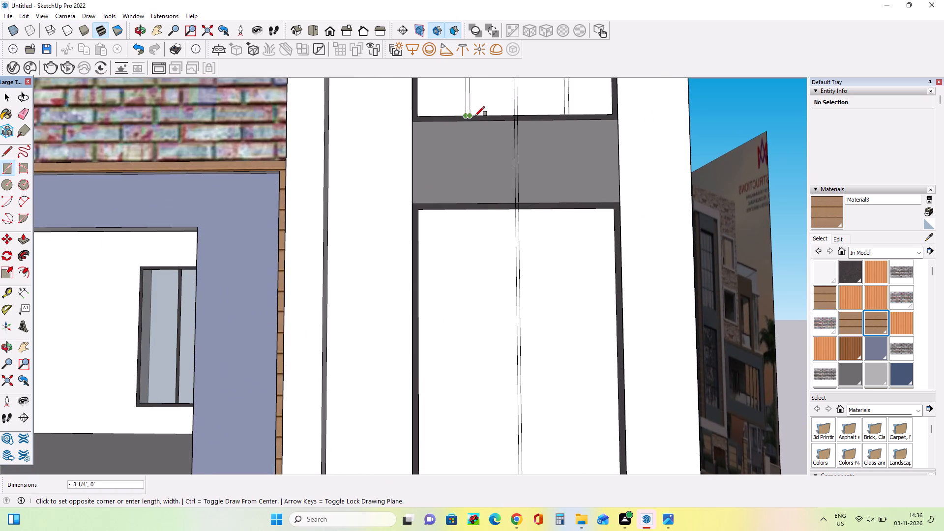
scroll(475, 116, up, 7)
click(465, 116)
scroll(469, 155, down, 3)
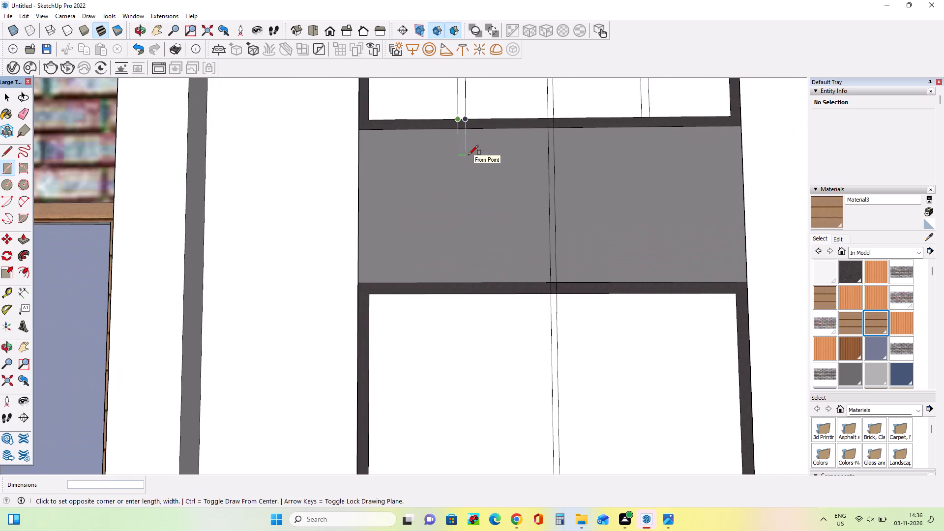
scroll(469, 155, down, 5)
scroll(469, 155, up, 1)
scroll(469, 155, down, 7)
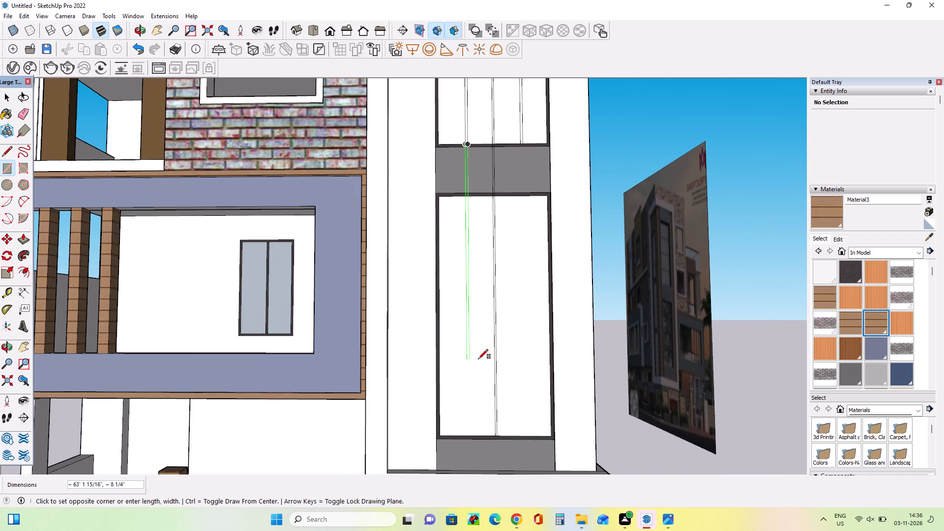
scroll(478, 361, up, 10)
scroll(450, 331, down, 11)
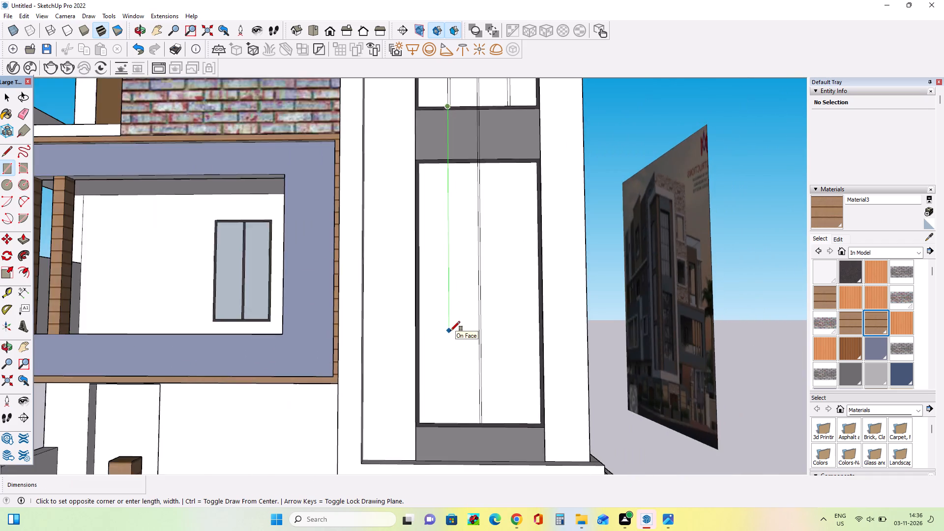
scroll(450, 331, down, 4)
scroll(460, 427, up, 14)
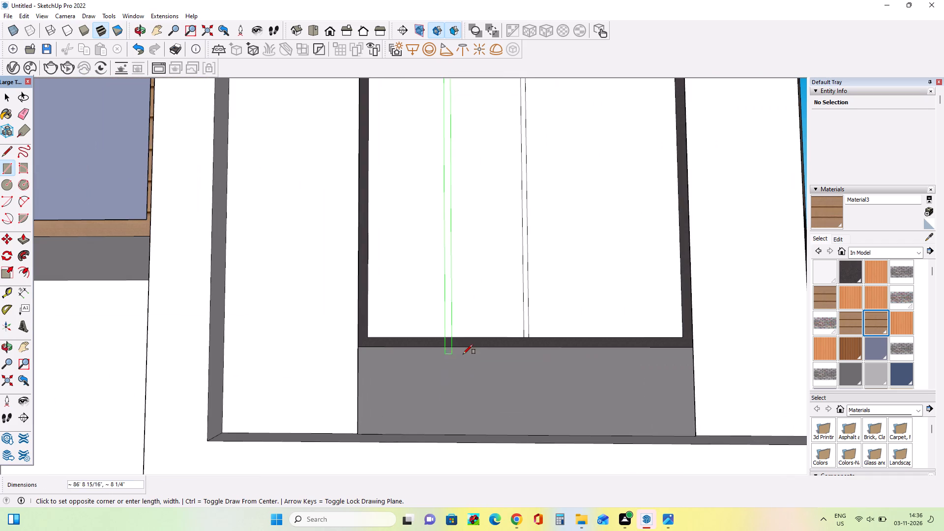
click(455, 337)
Continue the right strip, about 8 inches wide and 85 feet long, from the upper panel's bottom to the lower panel's bottom edge.
scroll(456, 367, down, 9)
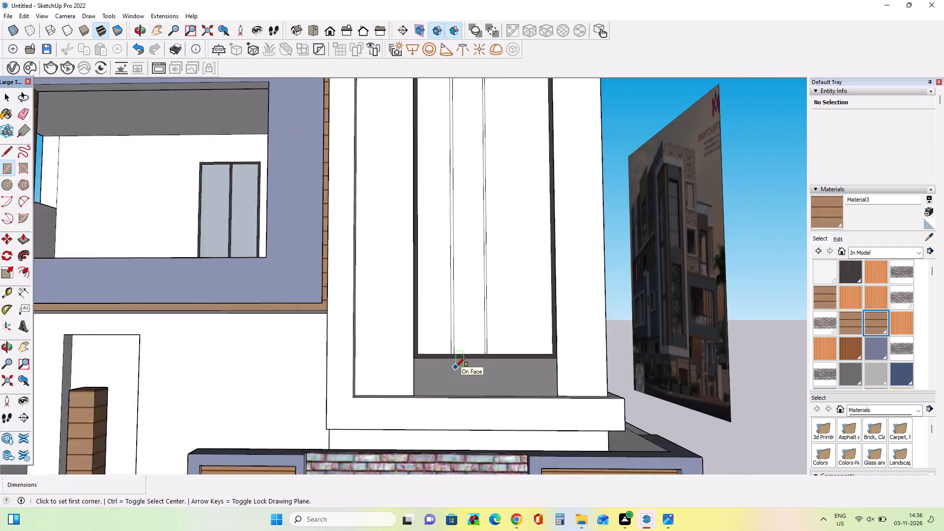
scroll(456, 367, down, 5)
scroll(489, 139, up, 14)
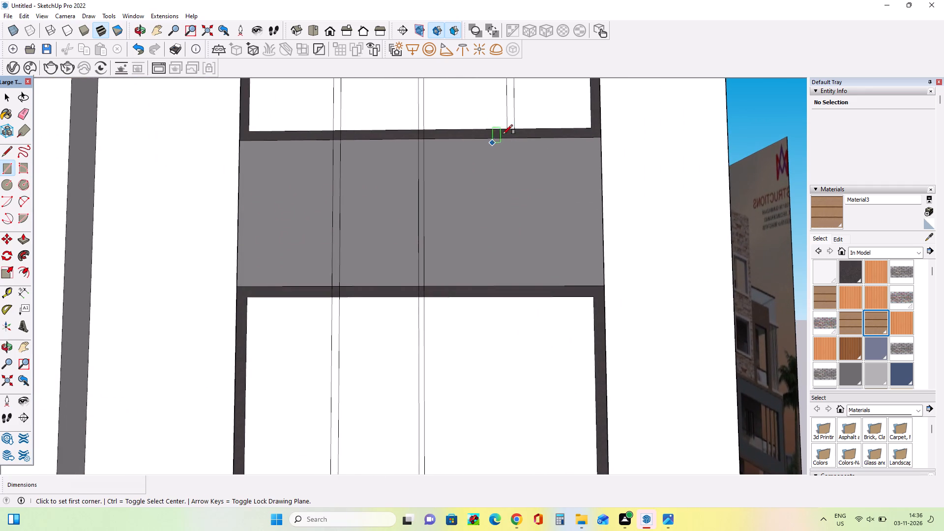
click(506, 130)
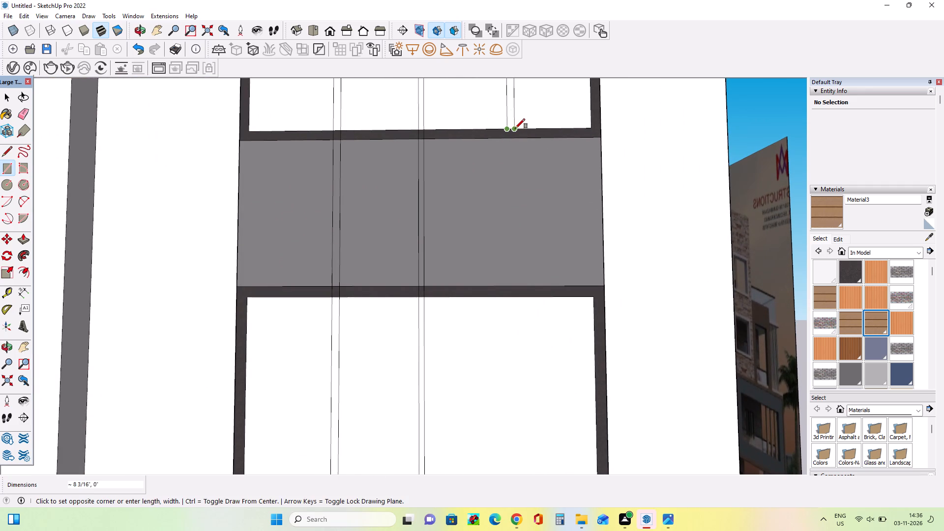
click(515, 128)
scroll(514, 176, down, 16)
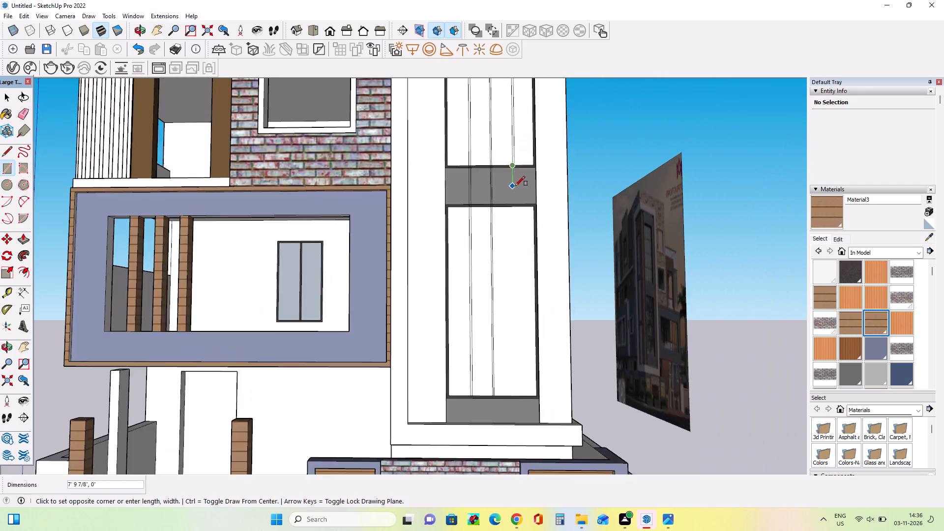
scroll(515, 186, down, 4)
scroll(517, 347, up, 14)
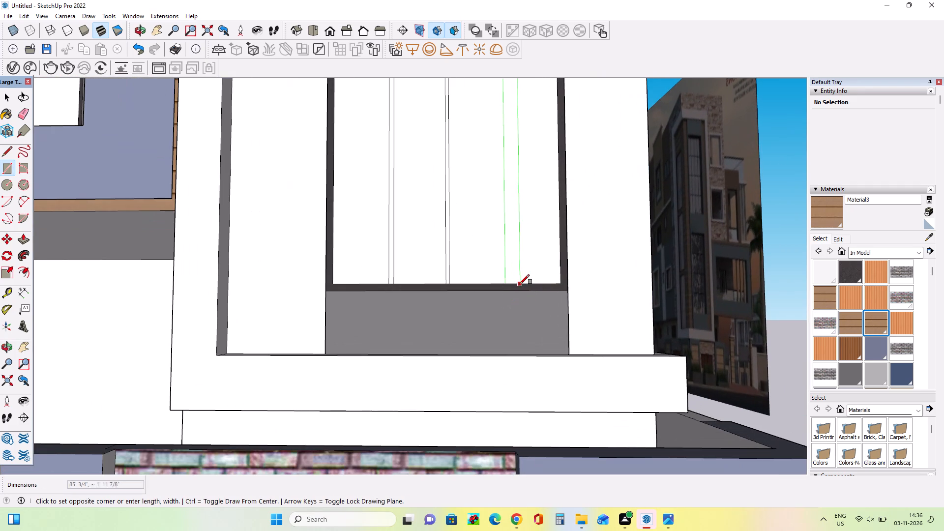
click(514, 281)
Erase the vertical strip lines crossing the grey bands between and above the two tower window panels.
middle_drag(502, 321, 510, 385)
scroll(510, 385, down, 4)
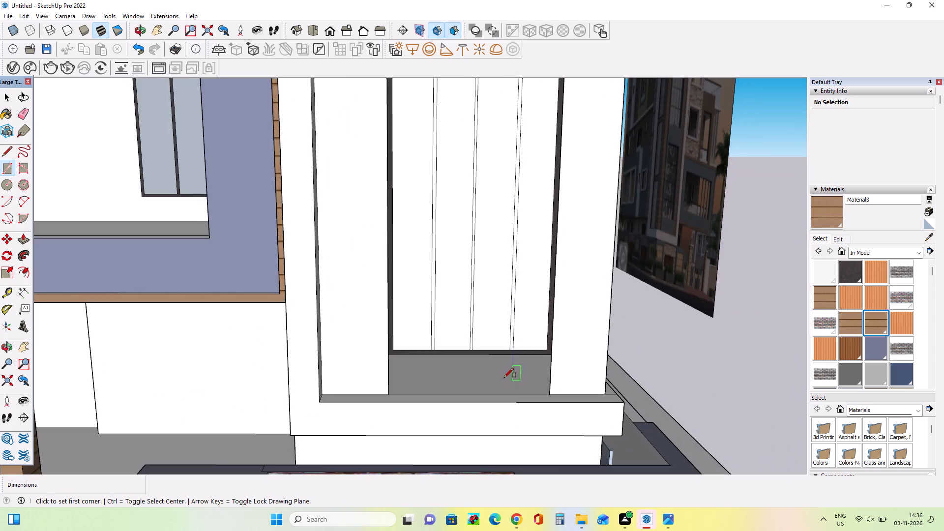
scroll(504, 377, down, 10)
middle_drag(504, 371, 499, 352)
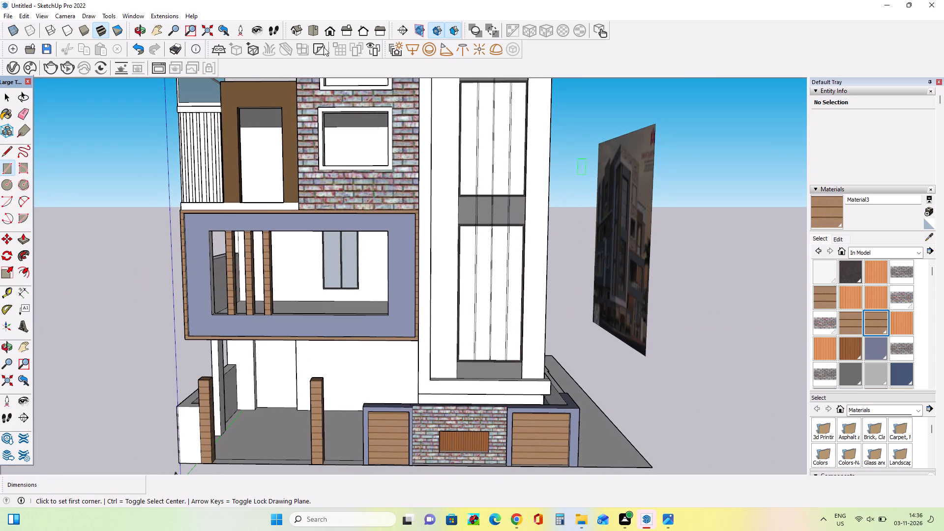
click(25, 110)
scroll(548, 183, up, 8)
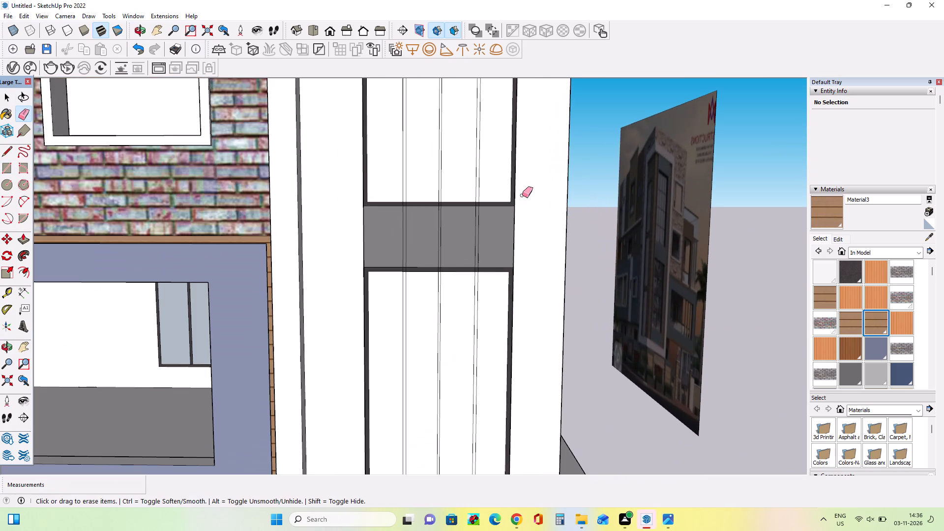
drag(397, 230, 487, 234)
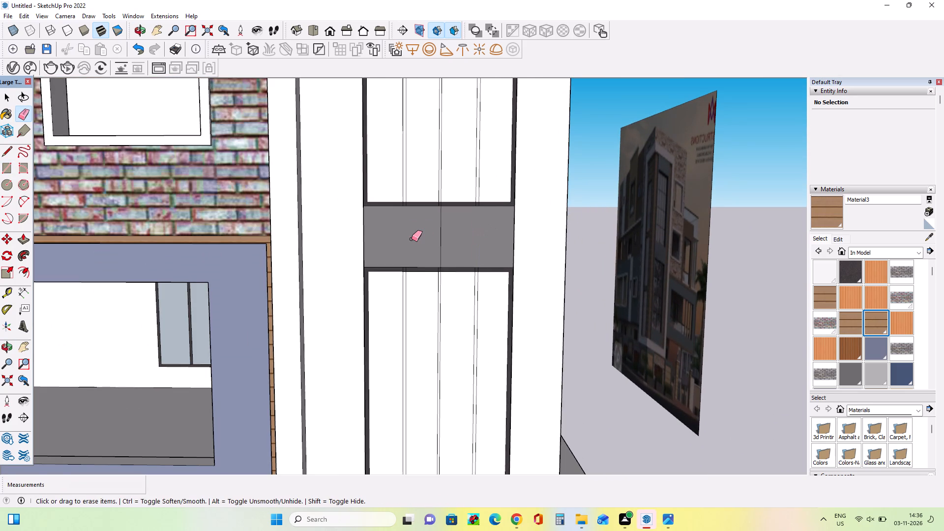
drag(419, 238, 457, 243)
scroll(454, 233, down, 9)
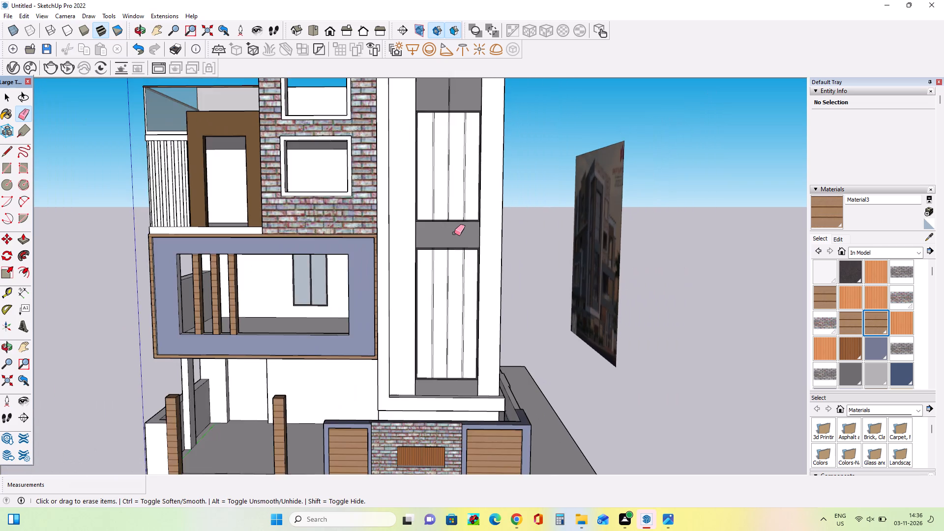
scroll(454, 233, down, 5)
drag(447, 145, 456, 145)
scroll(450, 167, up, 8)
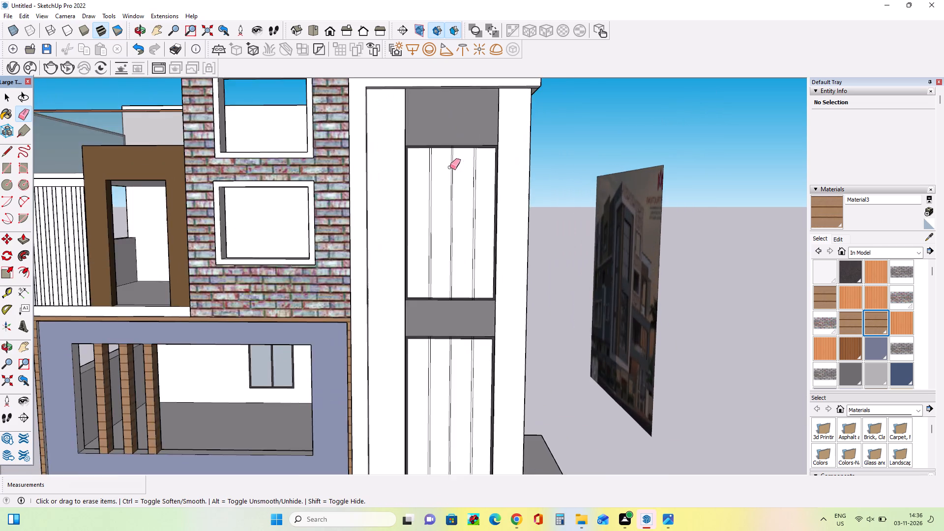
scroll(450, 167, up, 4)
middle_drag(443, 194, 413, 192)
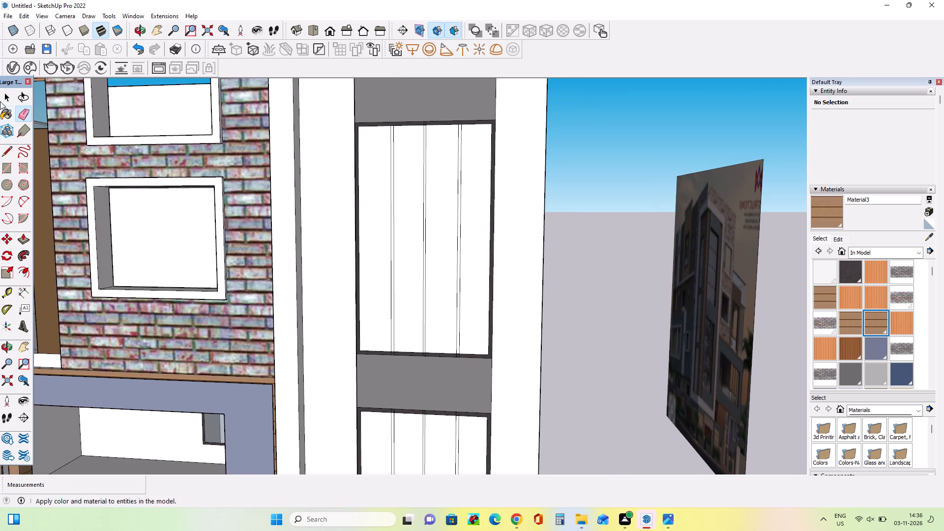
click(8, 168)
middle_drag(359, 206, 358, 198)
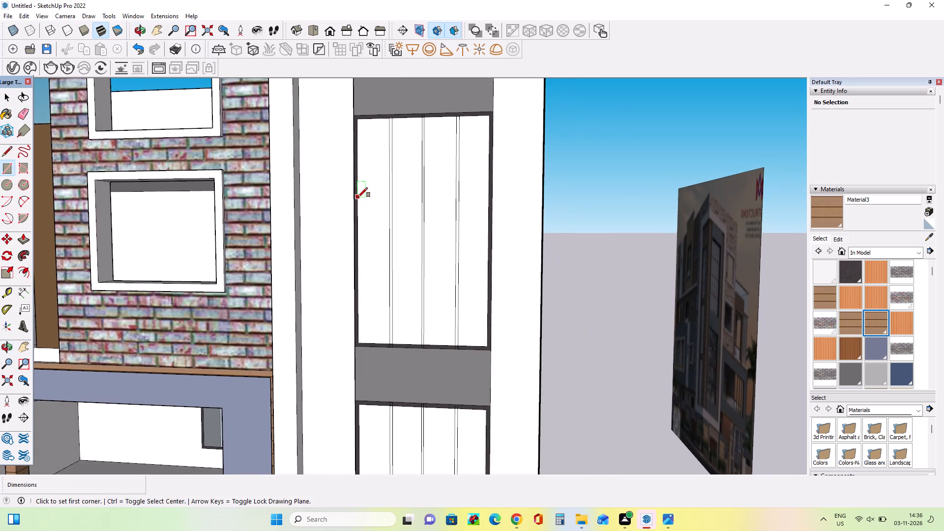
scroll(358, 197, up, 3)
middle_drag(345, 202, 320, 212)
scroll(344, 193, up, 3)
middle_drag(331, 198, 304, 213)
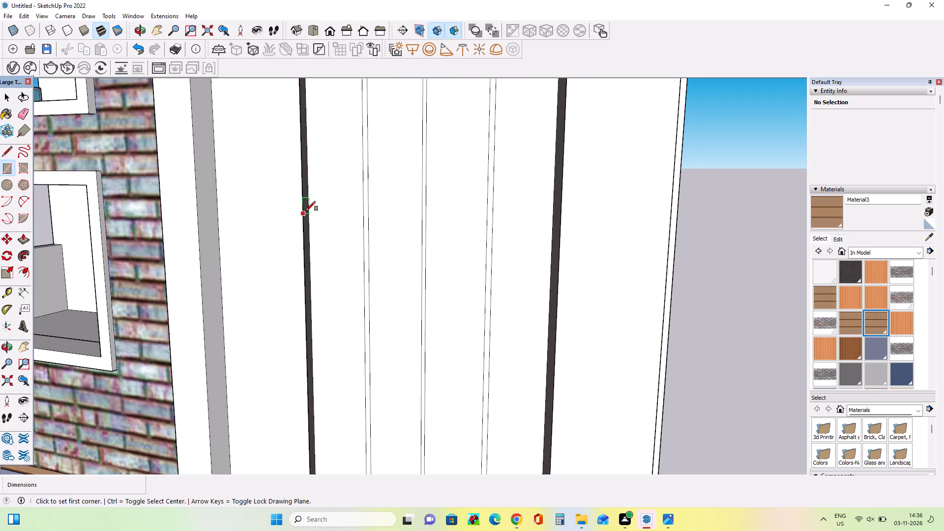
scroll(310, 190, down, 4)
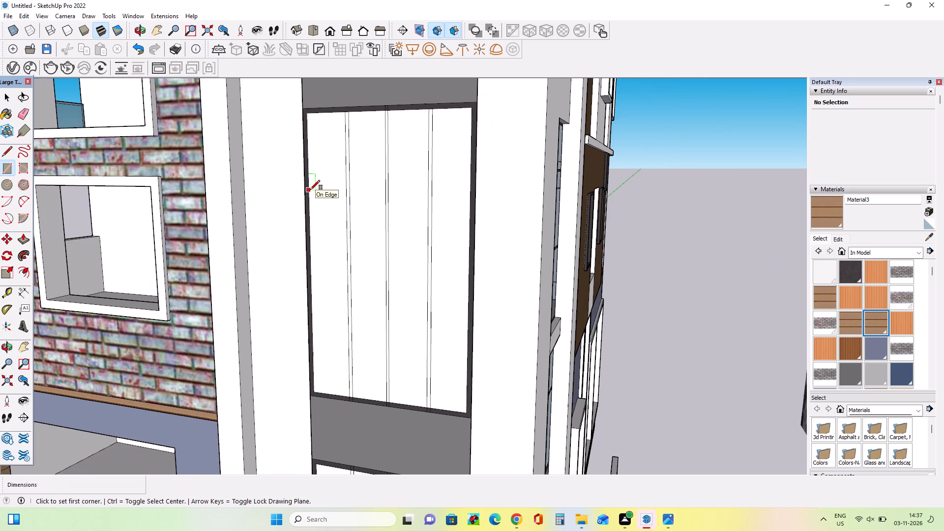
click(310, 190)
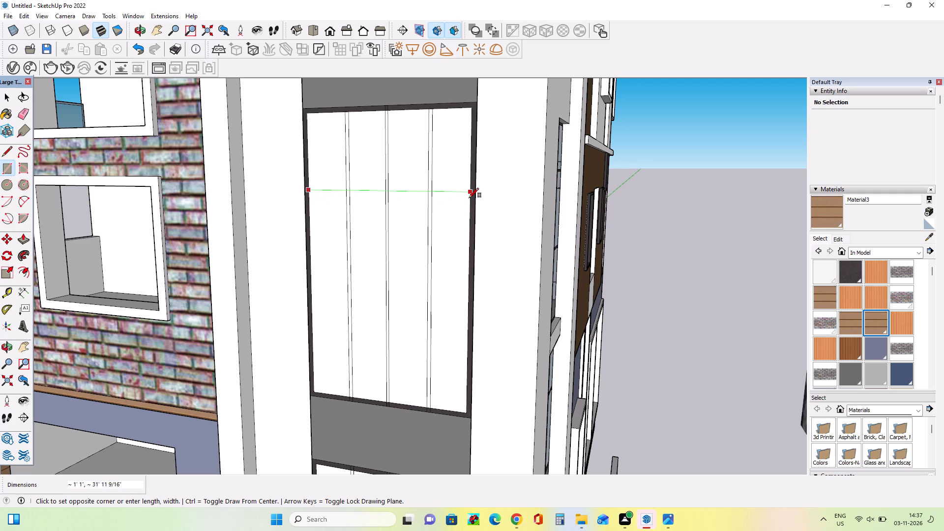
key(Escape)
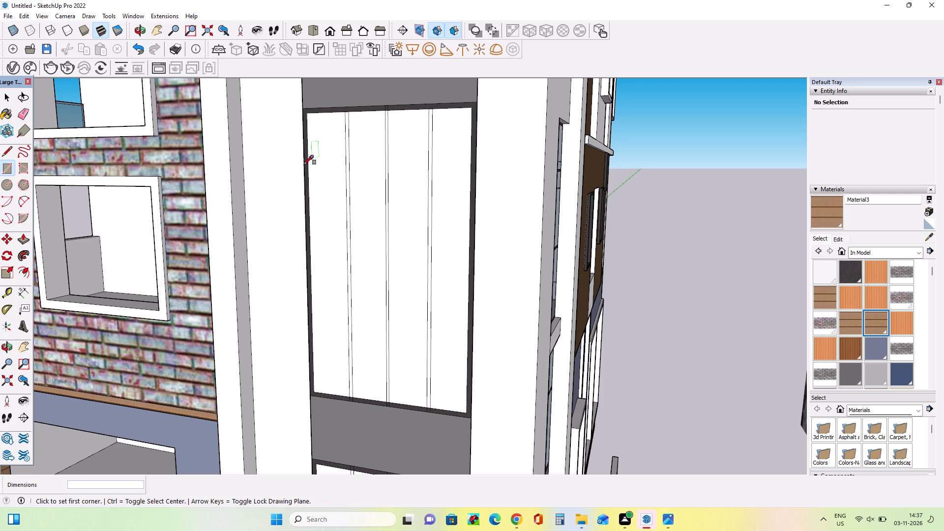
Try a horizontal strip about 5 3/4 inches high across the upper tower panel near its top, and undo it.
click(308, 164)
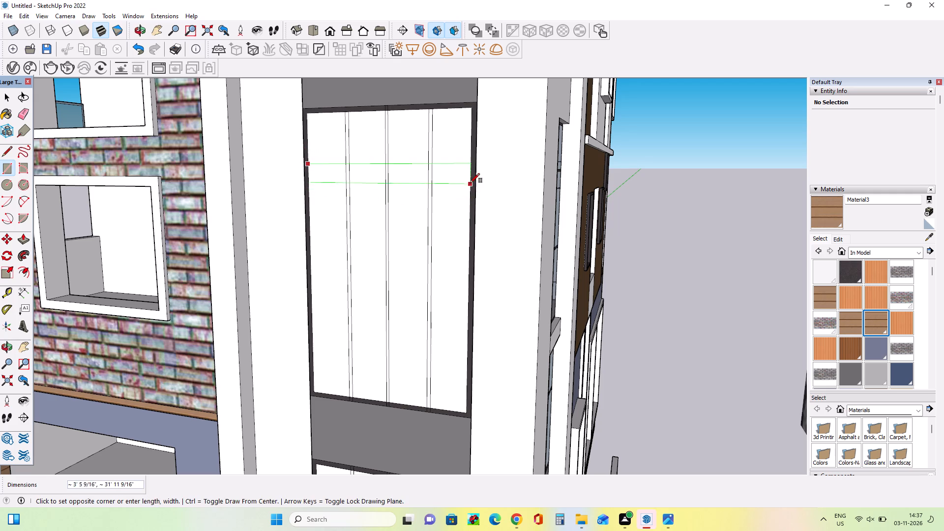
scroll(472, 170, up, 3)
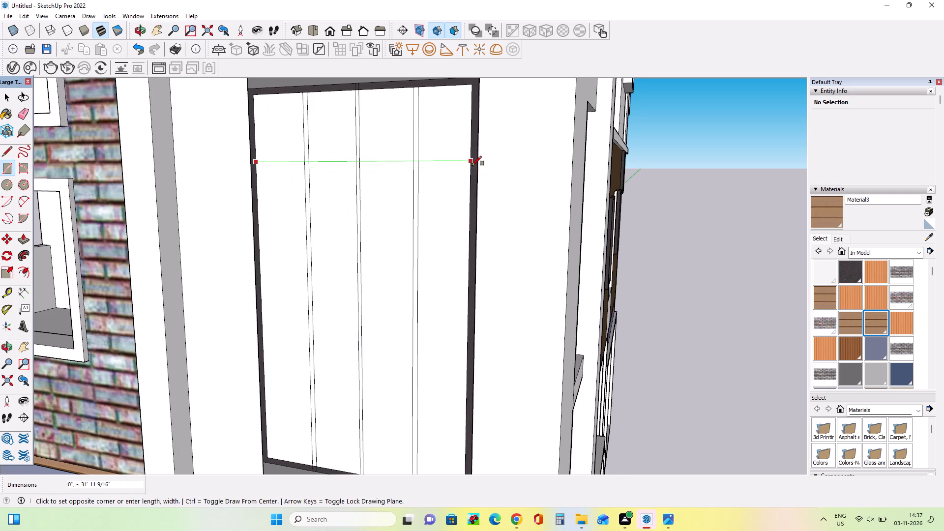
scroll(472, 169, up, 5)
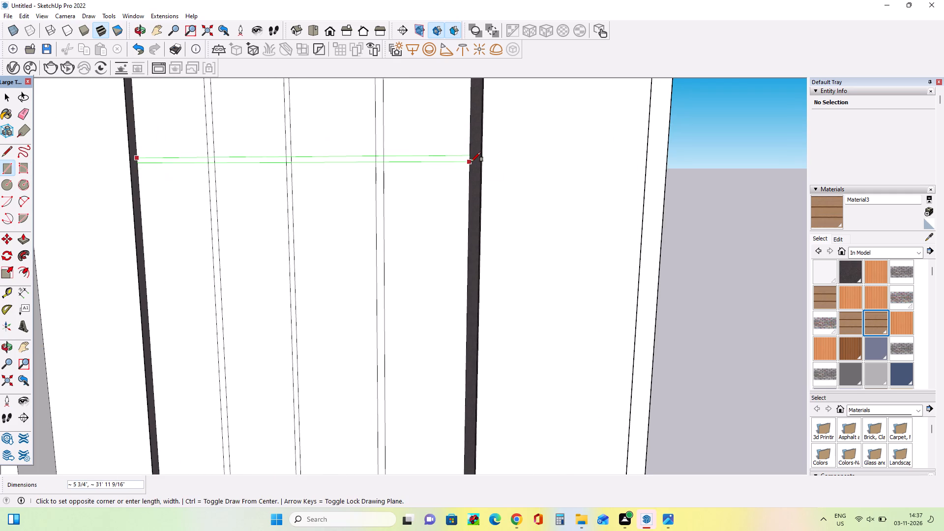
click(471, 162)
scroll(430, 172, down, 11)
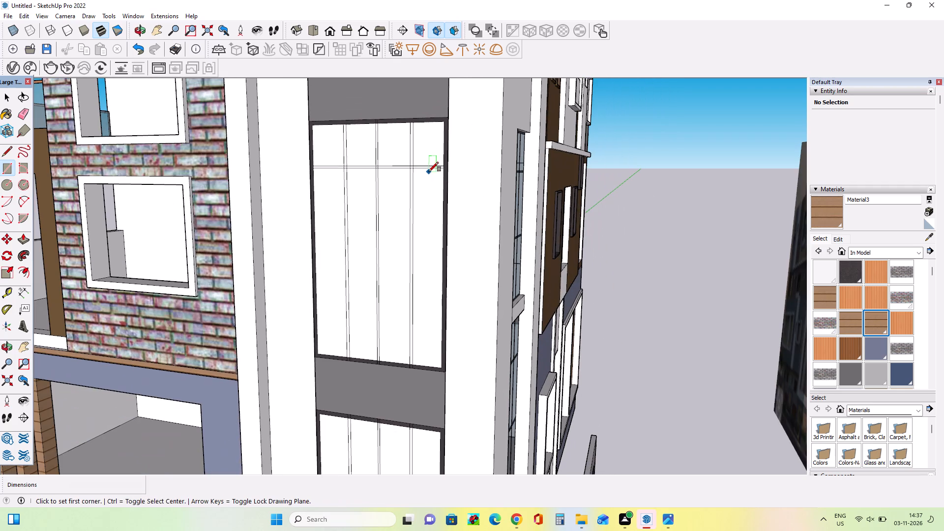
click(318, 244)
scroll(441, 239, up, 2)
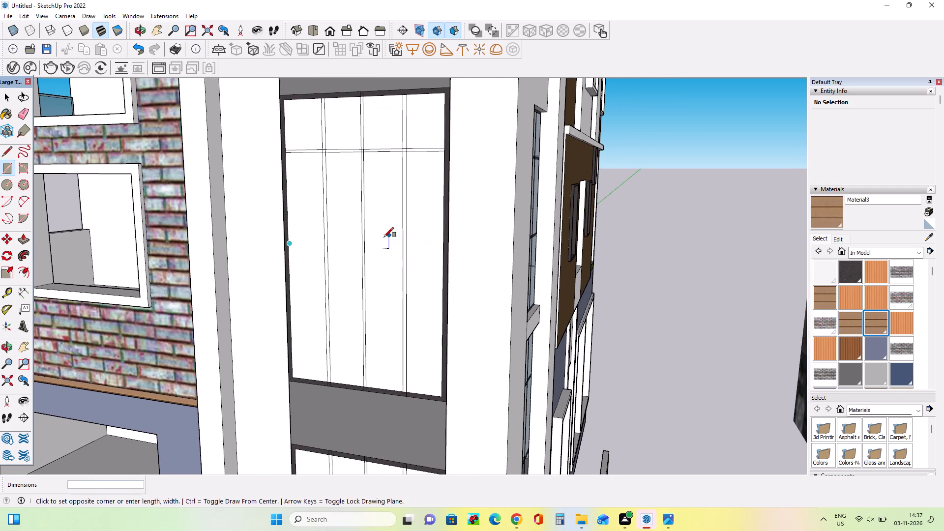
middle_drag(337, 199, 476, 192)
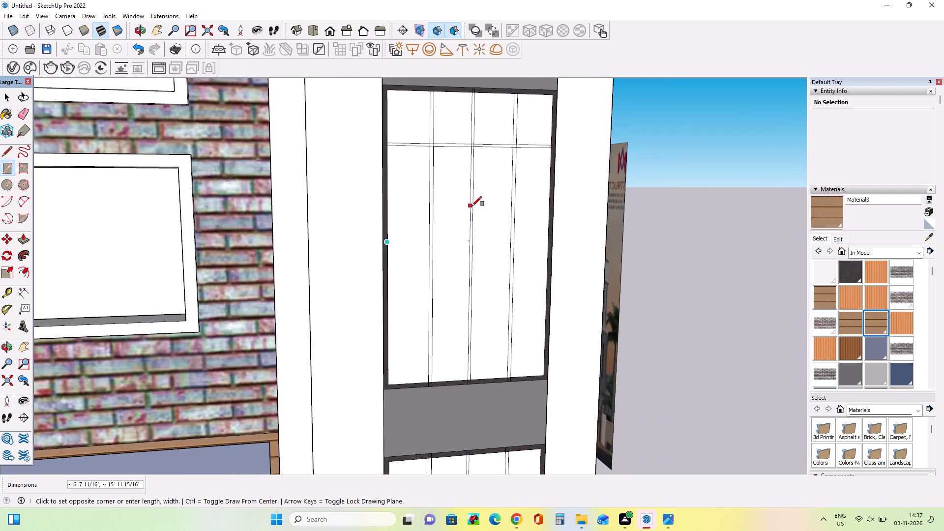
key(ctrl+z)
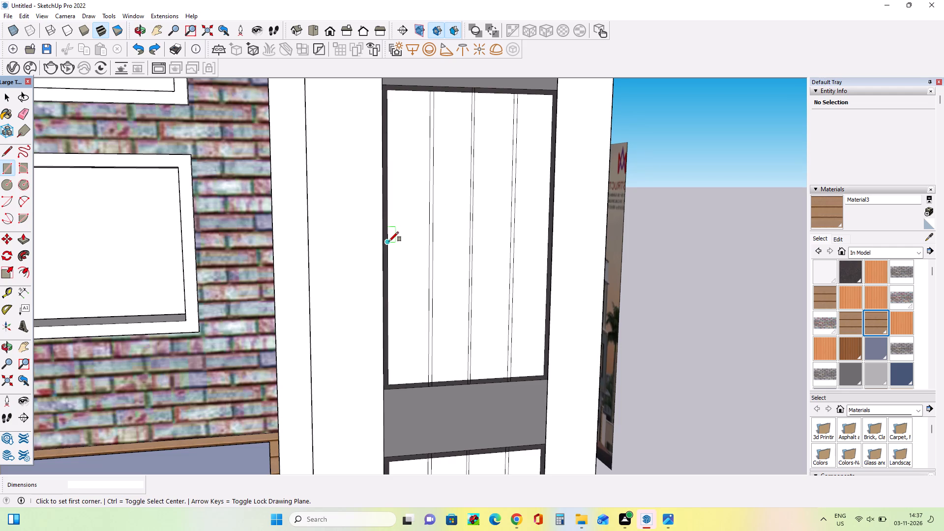
Draw a horizontal strip about 1 foot high and 32 feet long across the upper panel at mid-height.
click(389, 241)
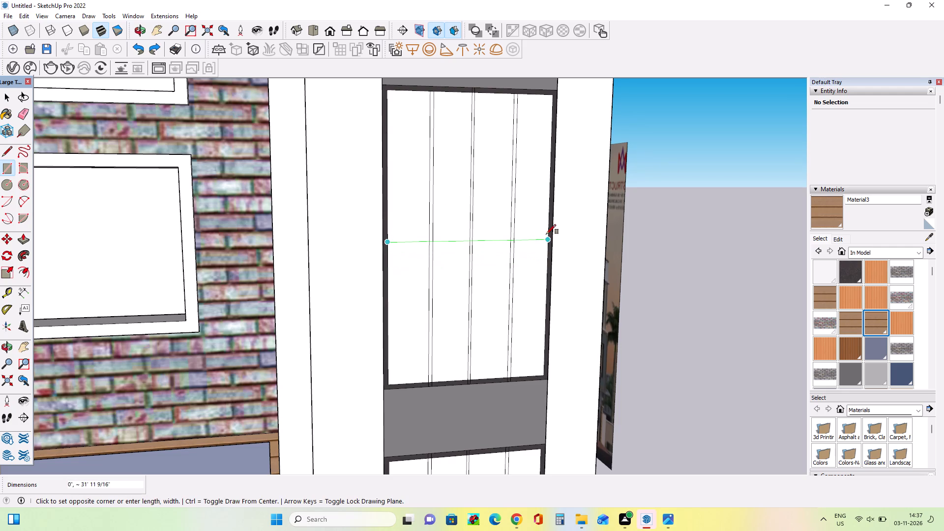
scroll(548, 235, up, 4)
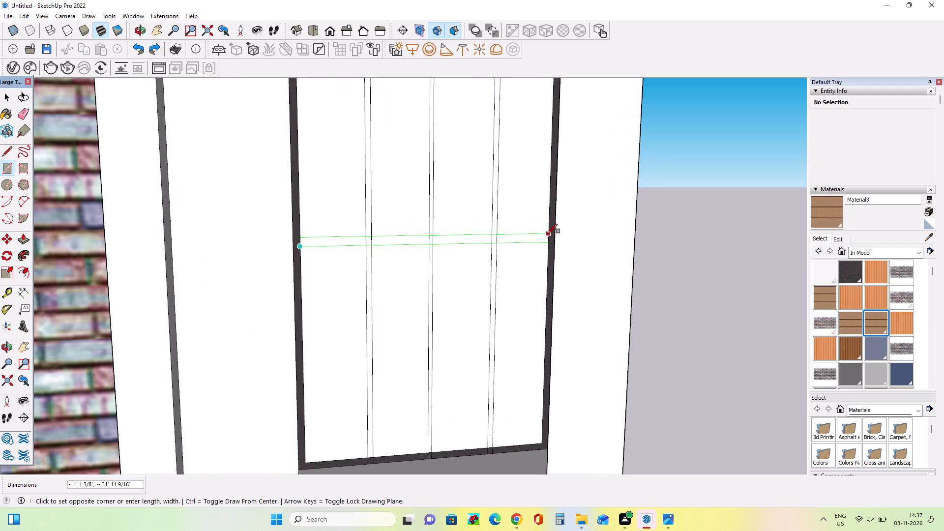
click(548, 236)
Draw a horizontal strip about 9 1/2 inches high and 32 feet long across the middle of the upper panel's top half.
scroll(469, 220, down, 9)
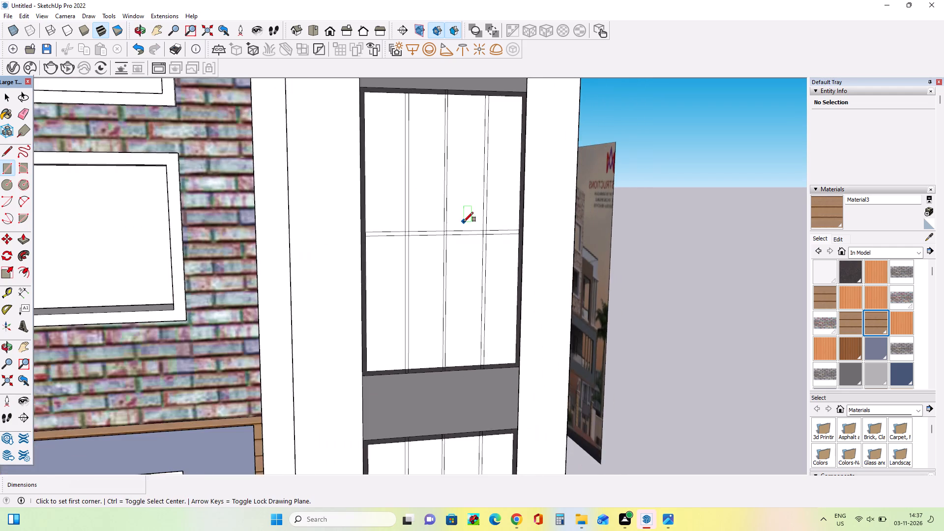
middle_drag(468, 244, 390, 257)
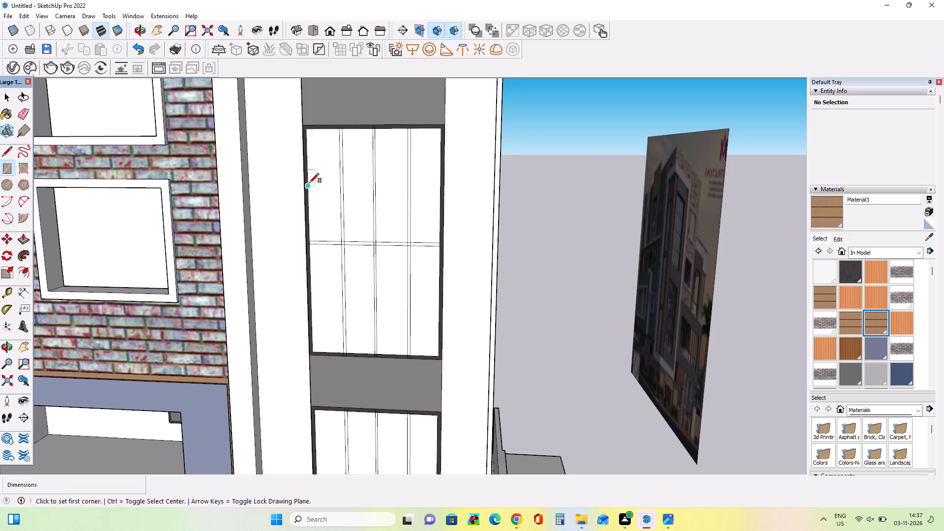
click(309, 186)
scroll(436, 187, up, 3)
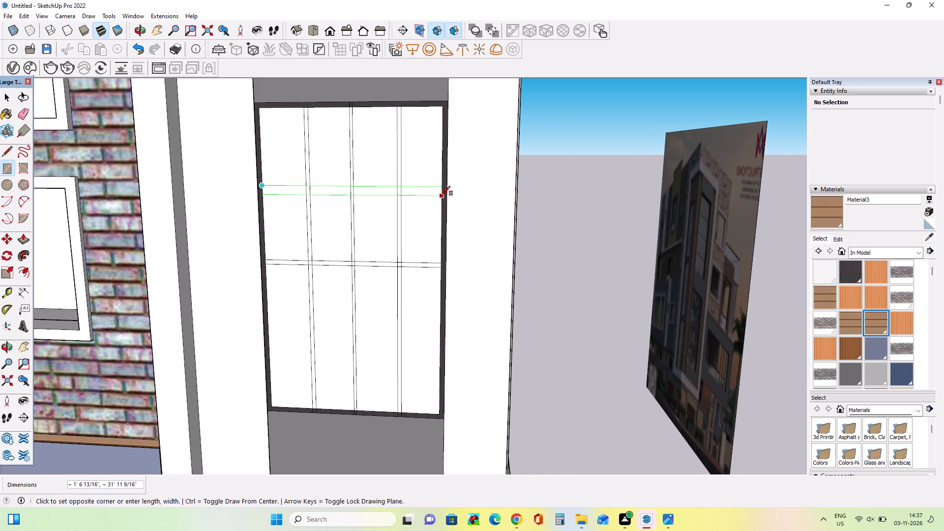
scroll(441, 196, up, 4)
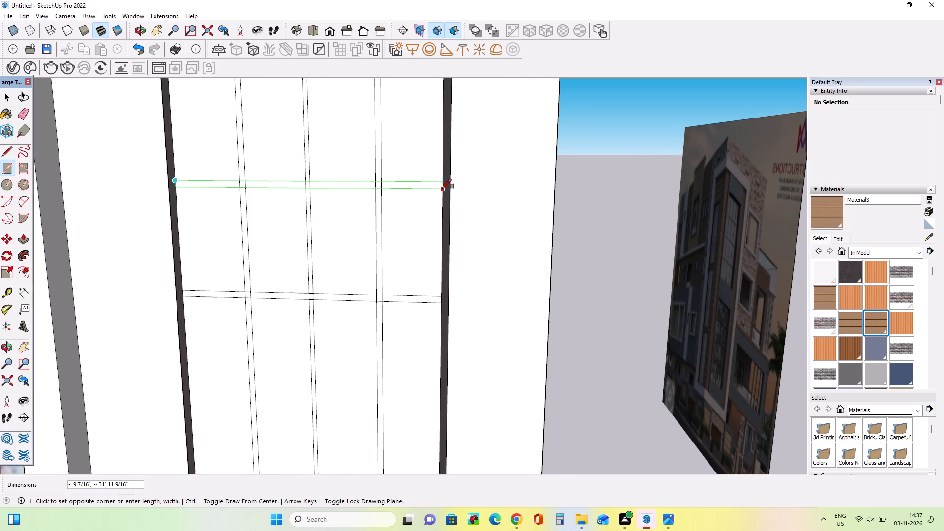
click(442, 189)
Draw a horizontal strip about 9 inches high and 32 feet long across the middle of the upper panel's bottom half.
scroll(442, 192, down, 10)
scroll(444, 238, down, 4)
middle_drag(424, 290, 425, 284)
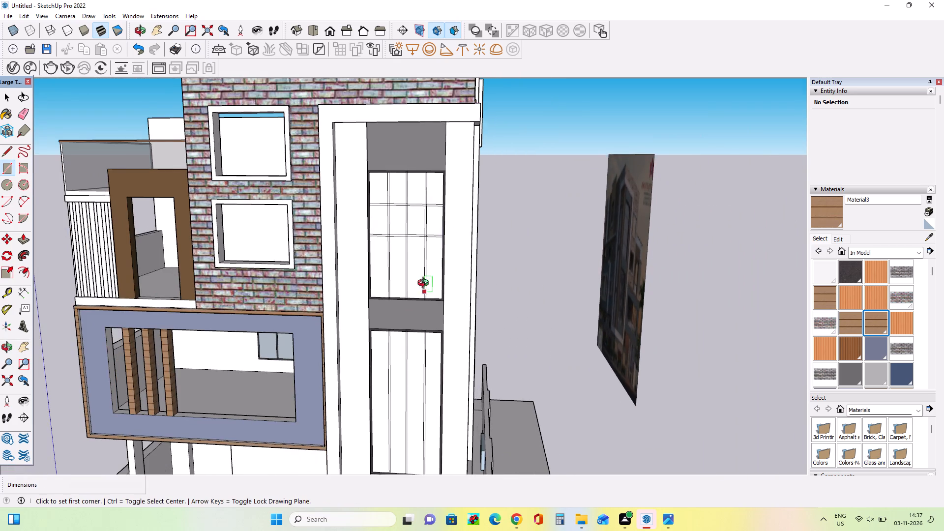
middle_drag(425, 284, 445, 248)
middle_drag(362, 251, 366, 235)
scroll(399, 217, up, 8)
middle_drag(420, 256, 358, 285)
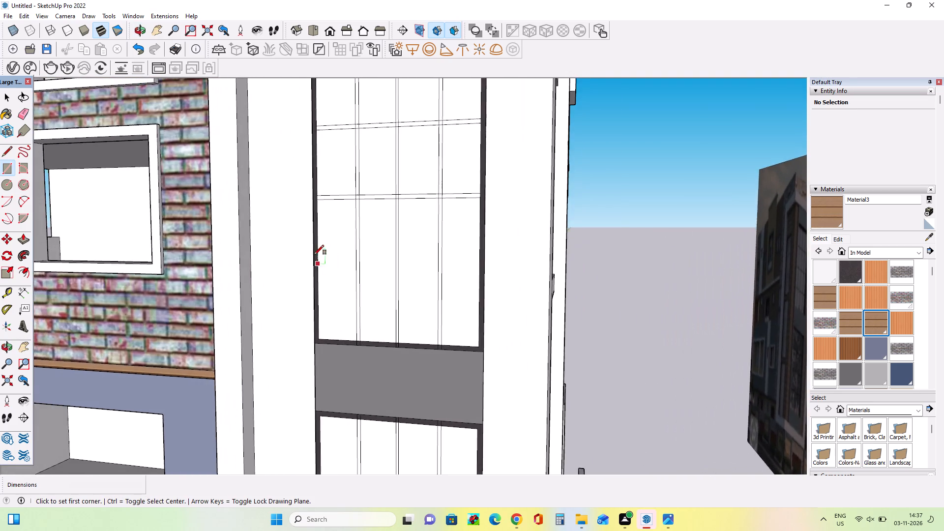
scroll(314, 255, up, 7)
click(324, 286)
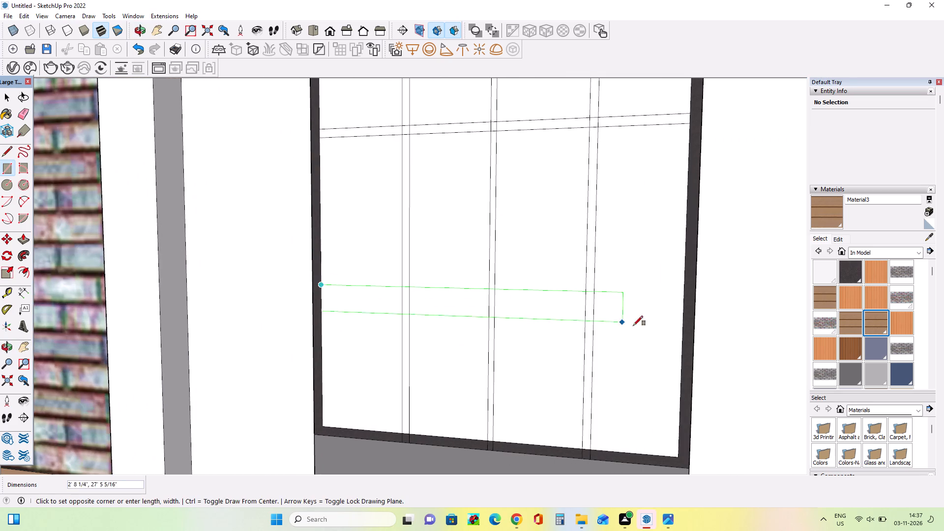
click(683, 302)
Draw a horizontal strip about 7 1/2 inches high and 31 feet 9 inches long across the lower tower panel at mid-height.
middle_drag(457, 337, 513, 341)
scroll(513, 341, down, 2)
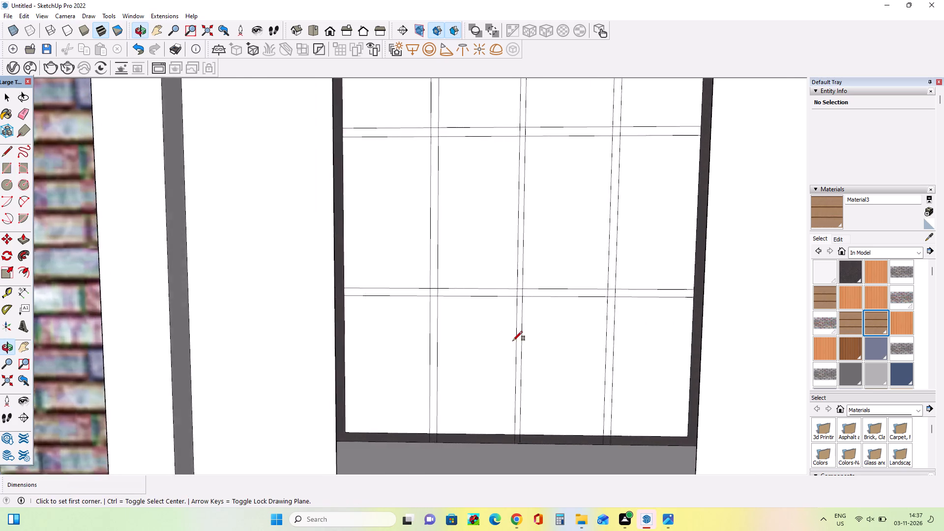
scroll(513, 341, down, 6)
middle_drag(566, 330, 512, 358)
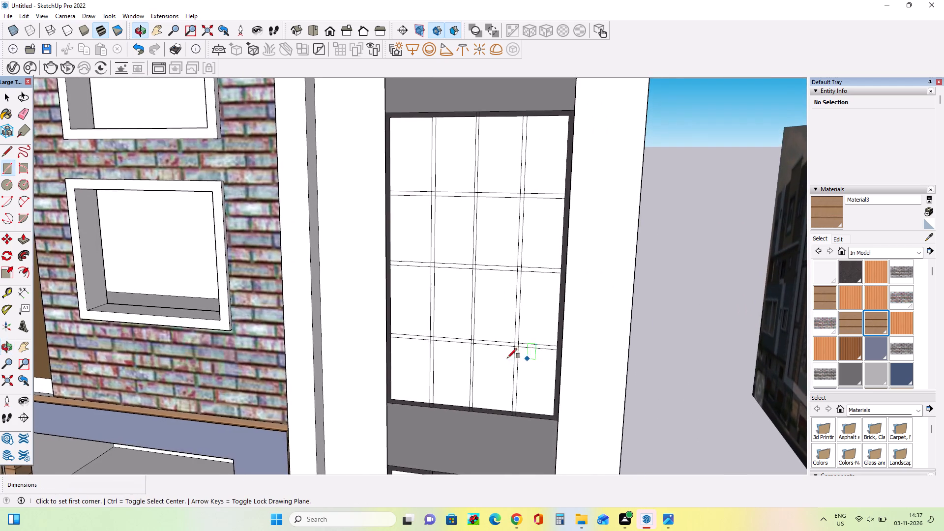
scroll(473, 354, down, 17)
scroll(473, 352, down, 5)
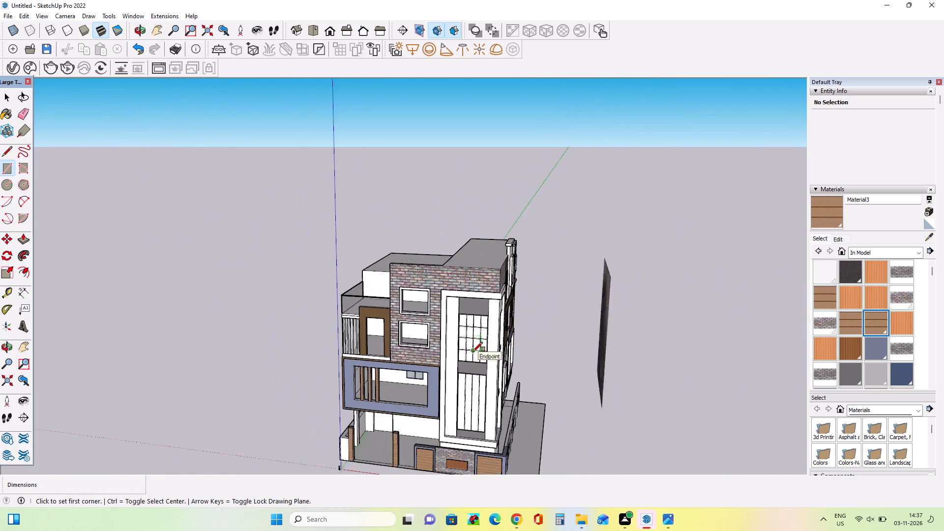
scroll(473, 352, down, 5)
scroll(464, 408, up, 12)
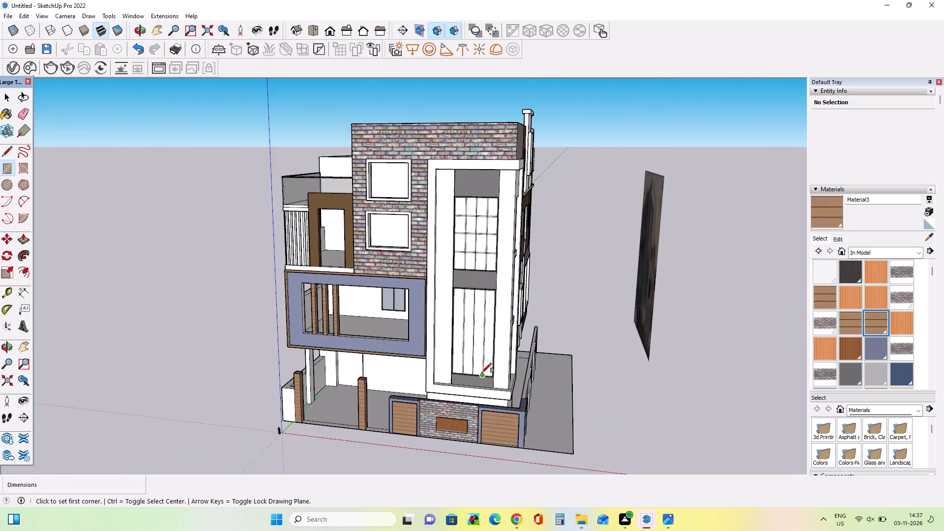
scroll(482, 373, up, 9)
middle_drag(483, 368, 443, 400)
scroll(382, 301, up, 4)
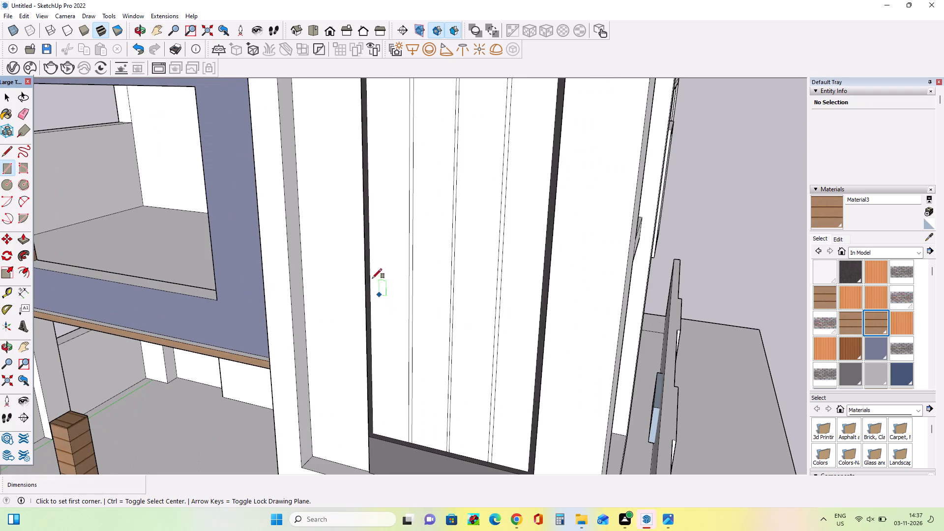
click(373, 269)
middle_drag(441, 329, 589, 333)
scroll(639, 278, up, 5)
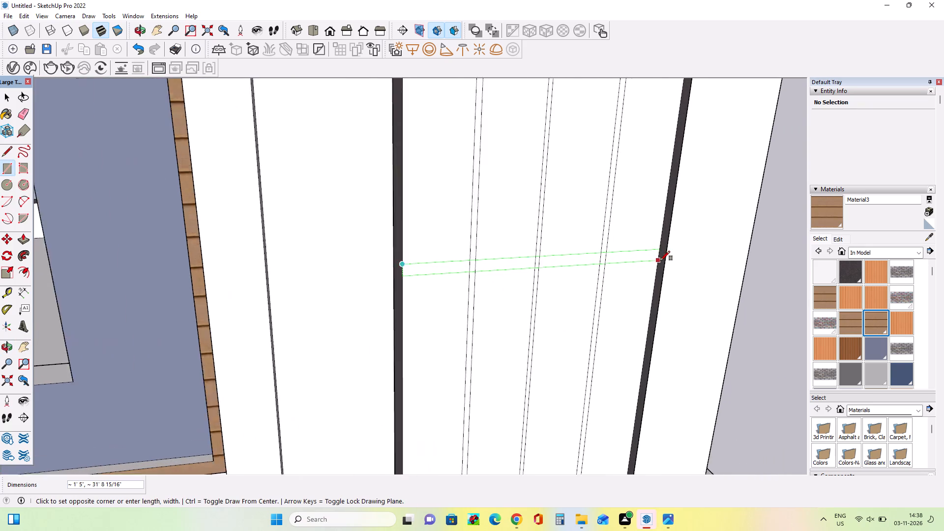
scroll(660, 261, up, 5)
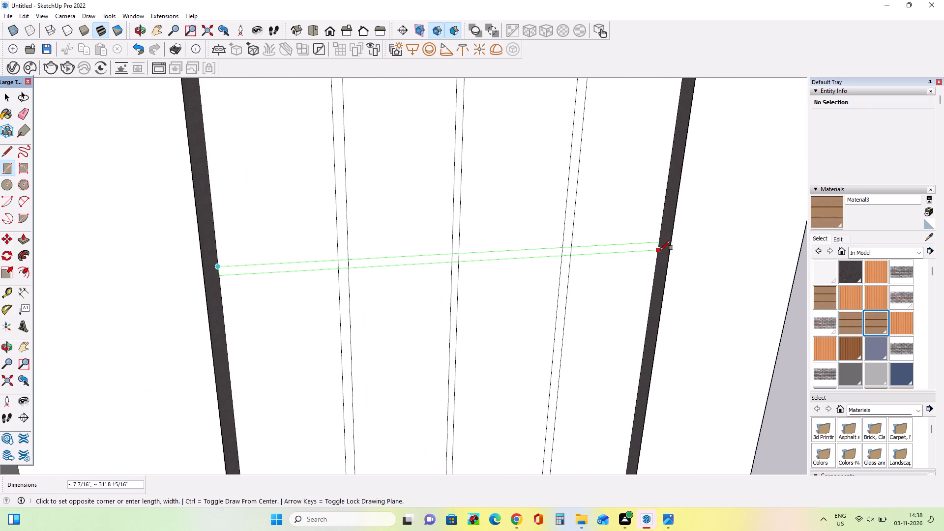
click(660, 250)
Draw a horizontal strip about 7 3/4 inches high and 31 feet 9 inches long across the middle of the lower panel's top half.
scroll(455, 276, down, 8)
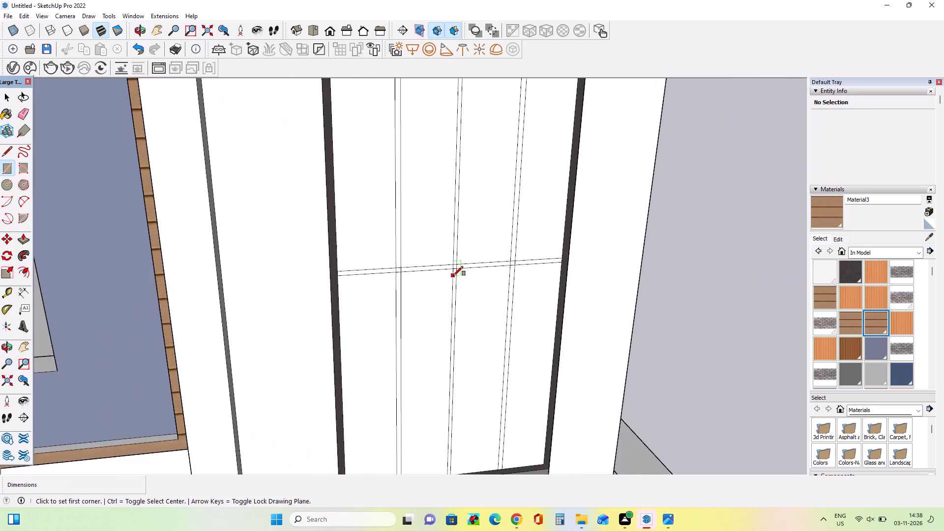
scroll(453, 276, down, 7)
middle_drag(502, 340, 327, 313)
scroll(327, 310, down, 1)
scroll(275, 176, up, 7)
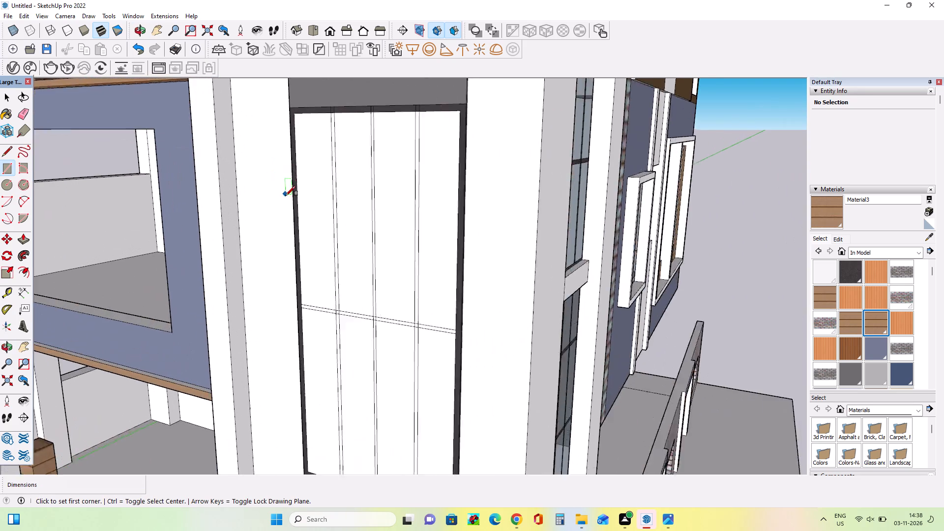
scroll(303, 235, up, 1)
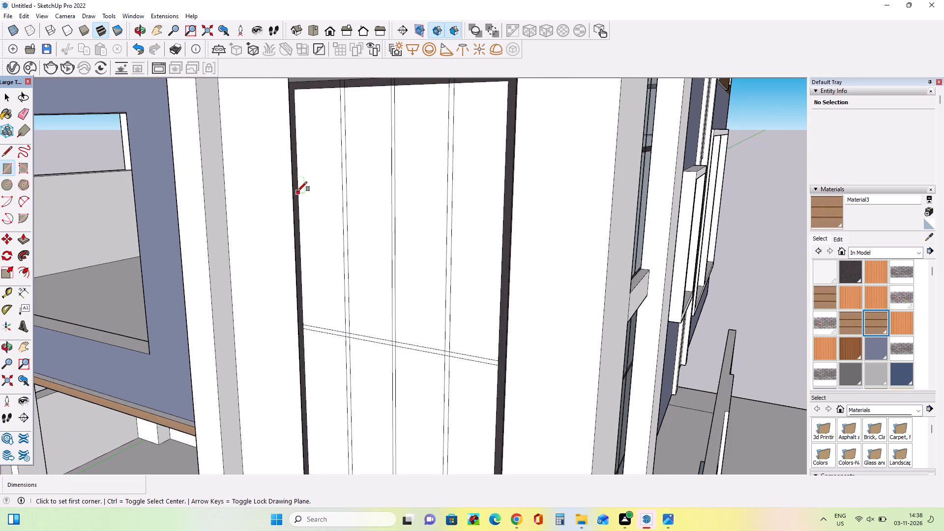
click(298, 217)
middle_drag(365, 256, 439, 284)
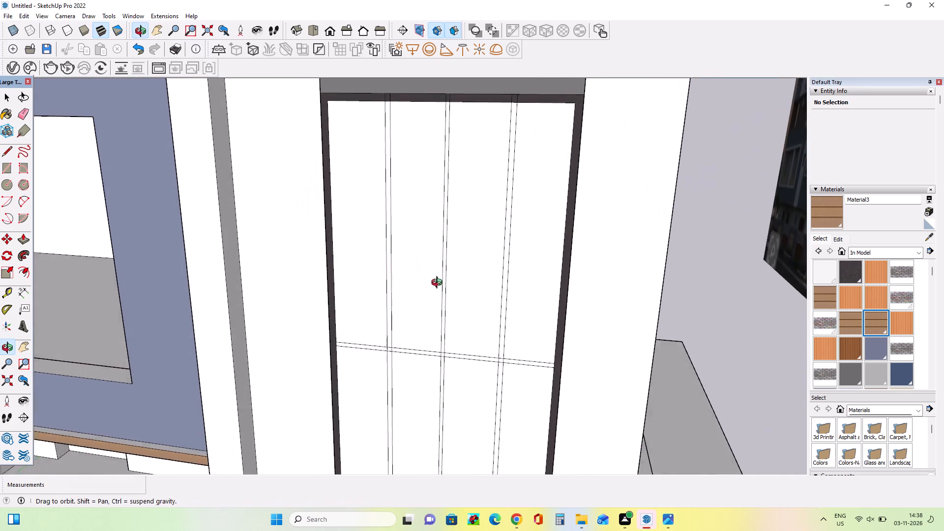
middle_drag(439, 284, 444, 289)
scroll(501, 240, up, 4)
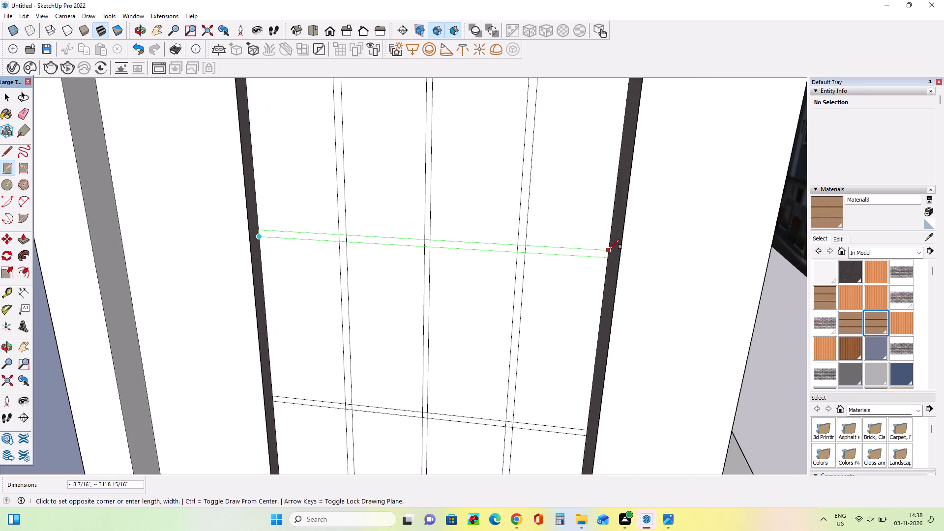
scroll(609, 248, up, 3)
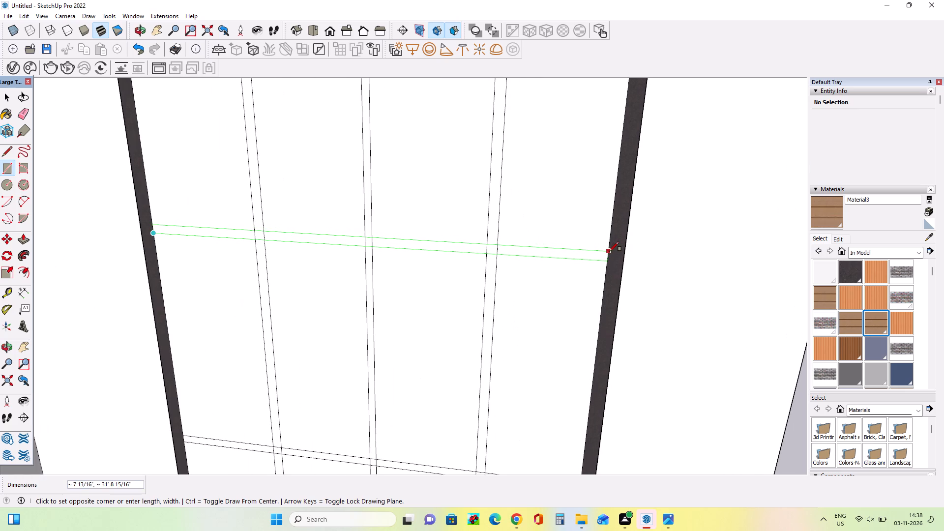
click(609, 251)
Draw a horizontal strip about 11 1/4 inches high and 31 feet 9 inches long across the middle of the lower panel's bottom half.
scroll(525, 223, down, 16)
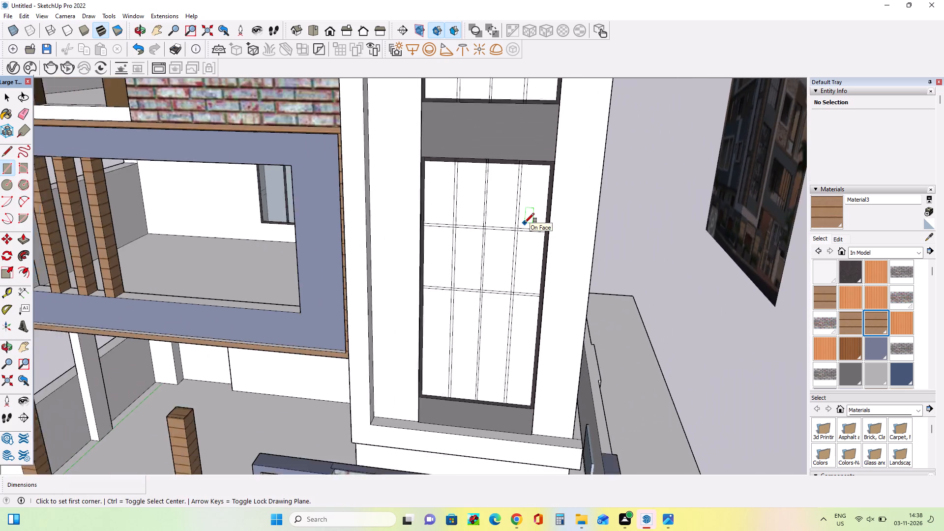
scroll(525, 223, down, 2)
middle_drag(525, 330, 526, 257)
scroll(519, 266, up, 5)
middle_drag(514, 297, 470, 313)
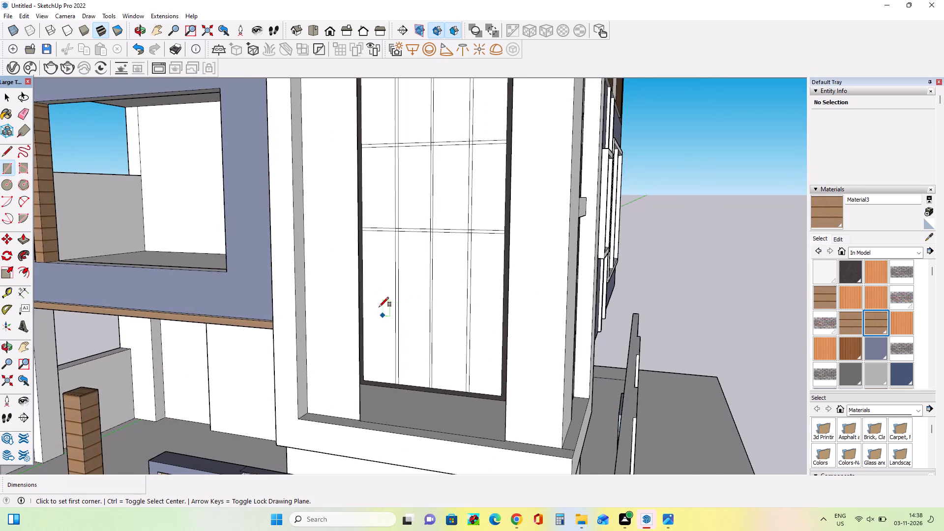
scroll(378, 305, up, 4)
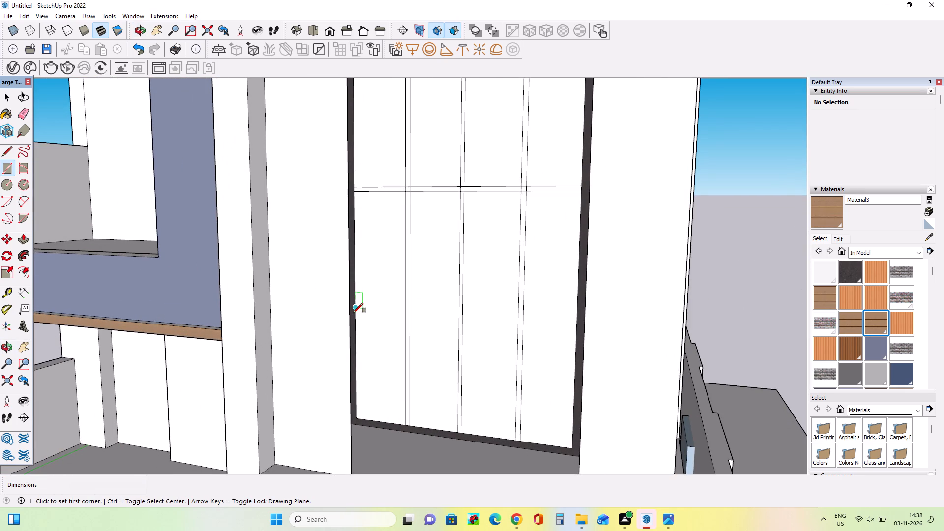
click(354, 308)
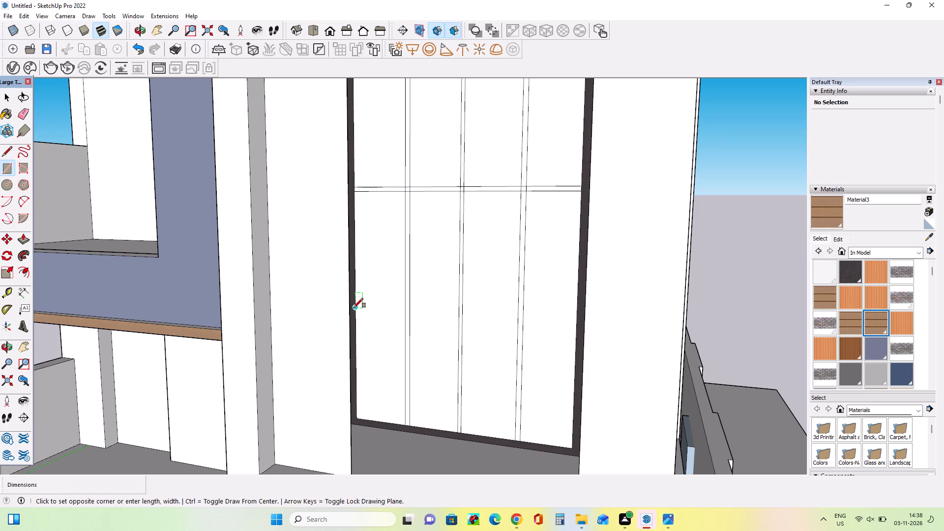
scroll(575, 347, up, 2)
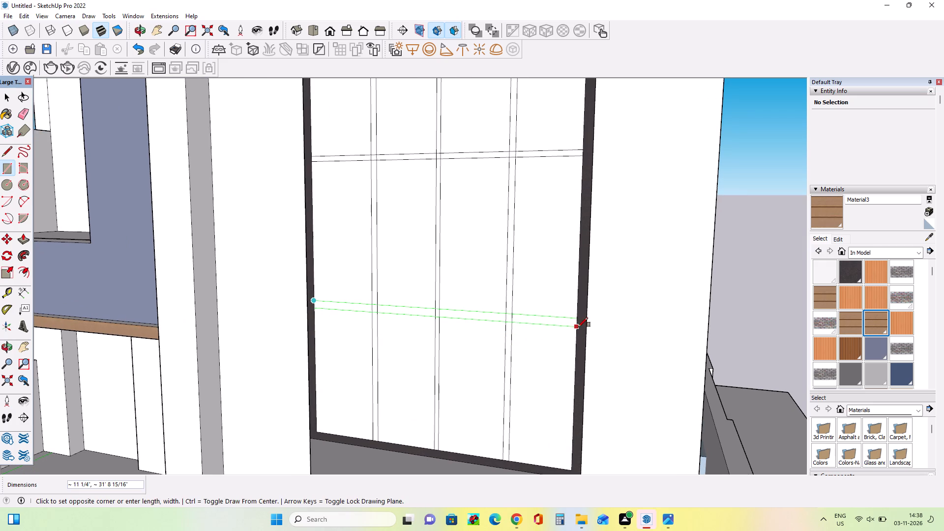
click(578, 325)
scroll(485, 332, down, 9)
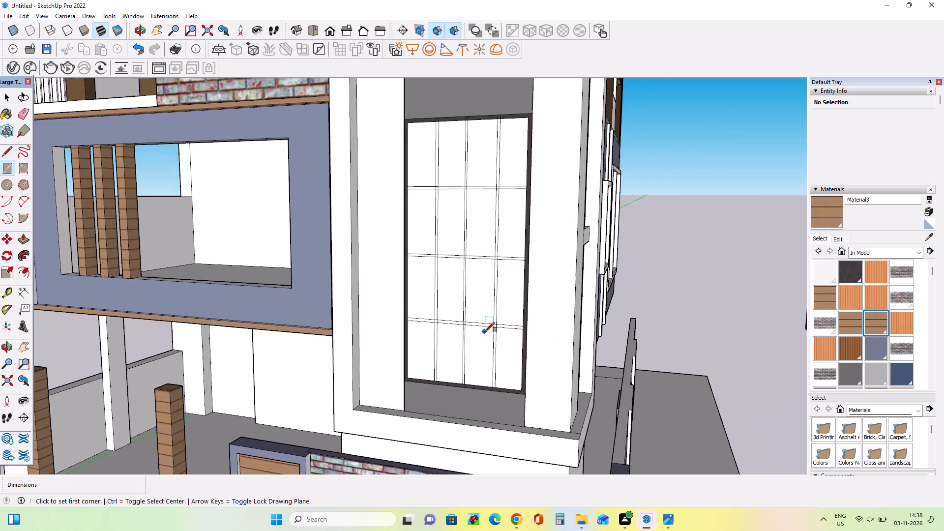
Examine the tower's gridded window panels and the whole front facade from several angles alongside the reference image.
middle_drag(485, 332, 586, 396)
scroll(492, 338, down, 1)
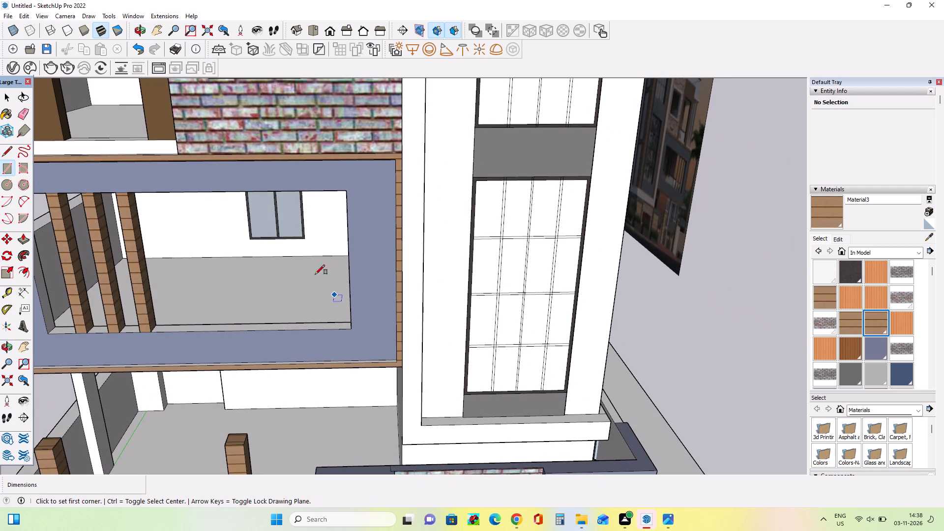
middle_drag(631, 370, 633, 364)
scroll(633, 364, down, 9)
middle_drag(633, 367, 559, 299)
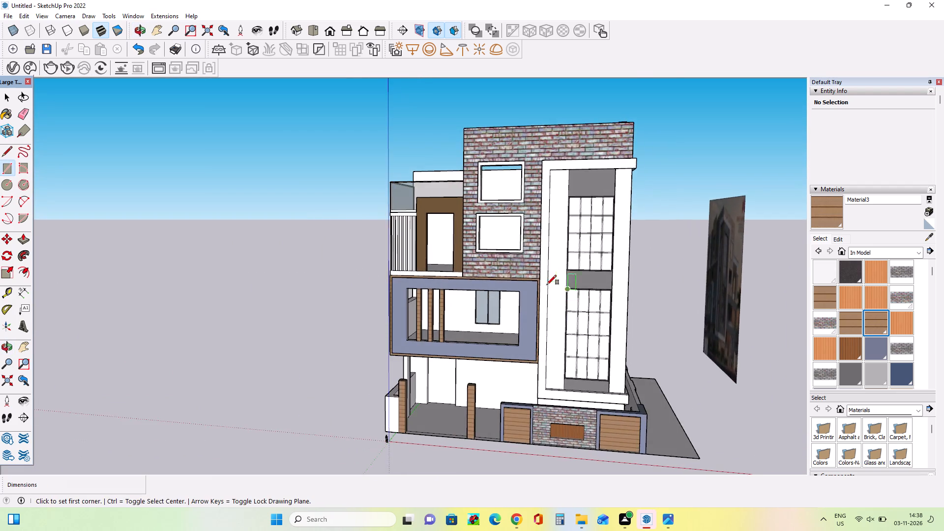
scroll(547, 285, up, 4)
scroll(394, 313, down, 7)
middle_drag(708, 337, 718, 327)
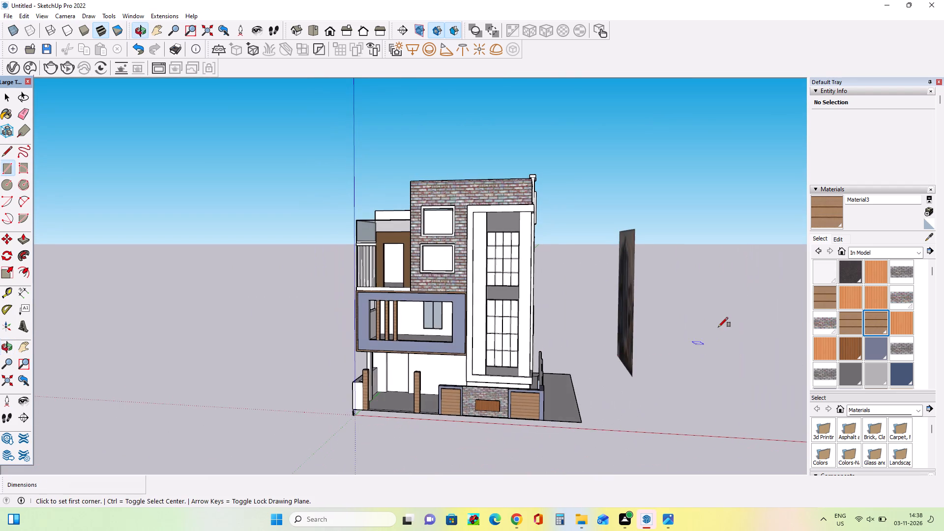
scroll(715, 320, up, 3)
middle_drag(715, 320, 719, 329)
scroll(693, 339, up, 4)
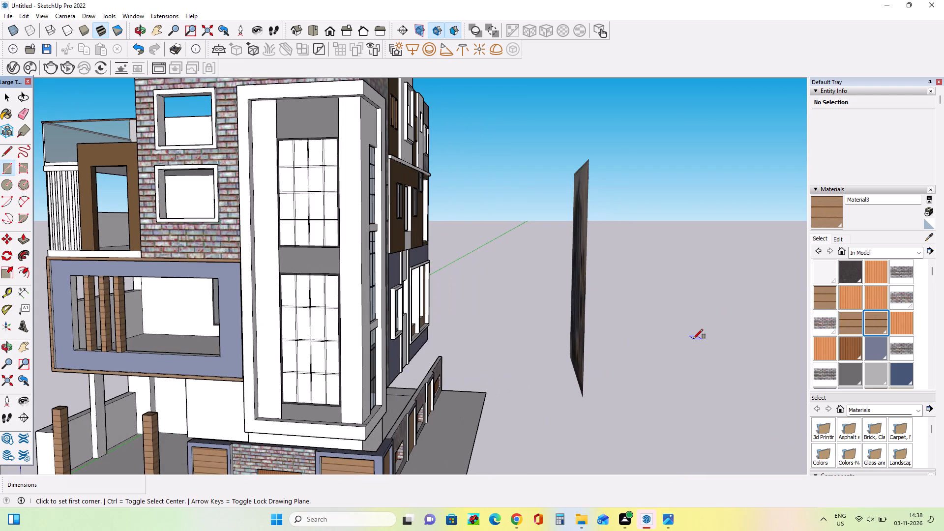
middle_drag(693, 339, 693, 346)
middle_drag(718, 370, 721, 363)
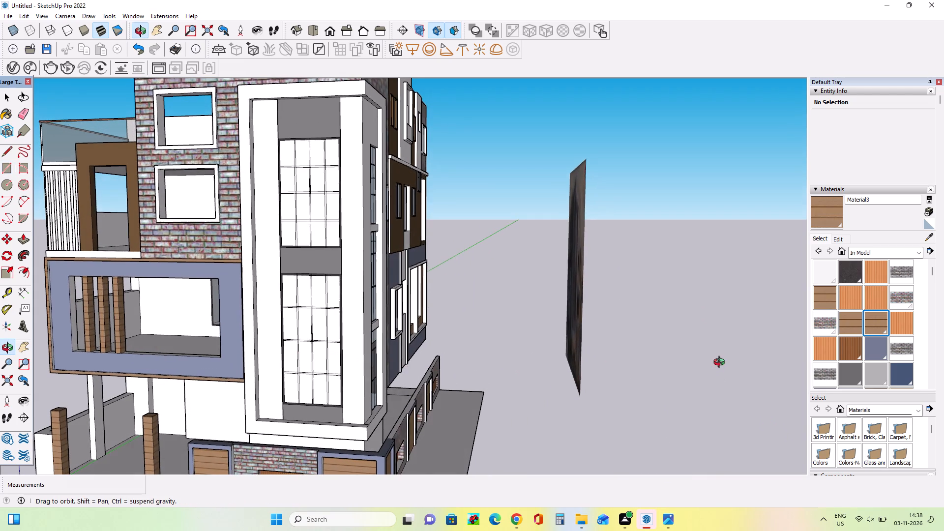
middle_drag(721, 363, 724, 358)
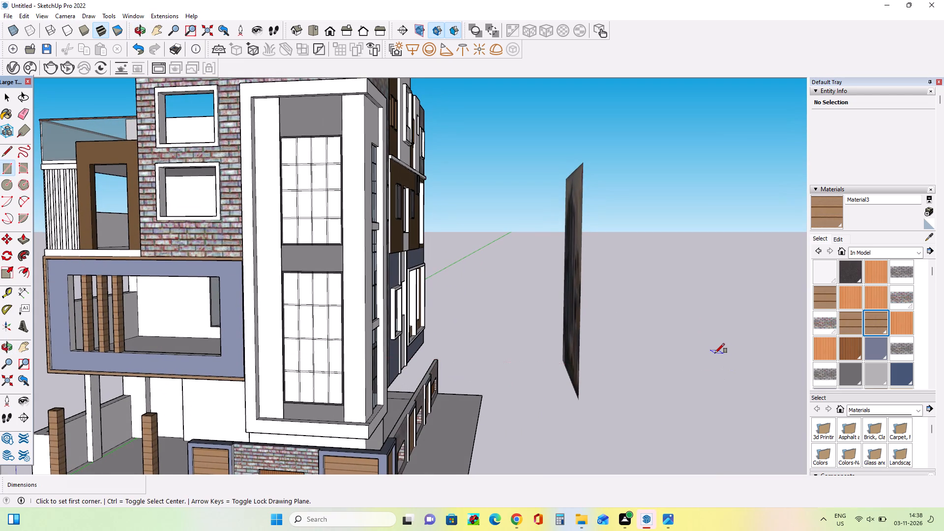
middle_click(715, 353)
Paint the left half of the upper panel's lowest horizontal strip and the adjoining left vertical strip segments with Asphalt New.
scroll(306, 220, up, 4)
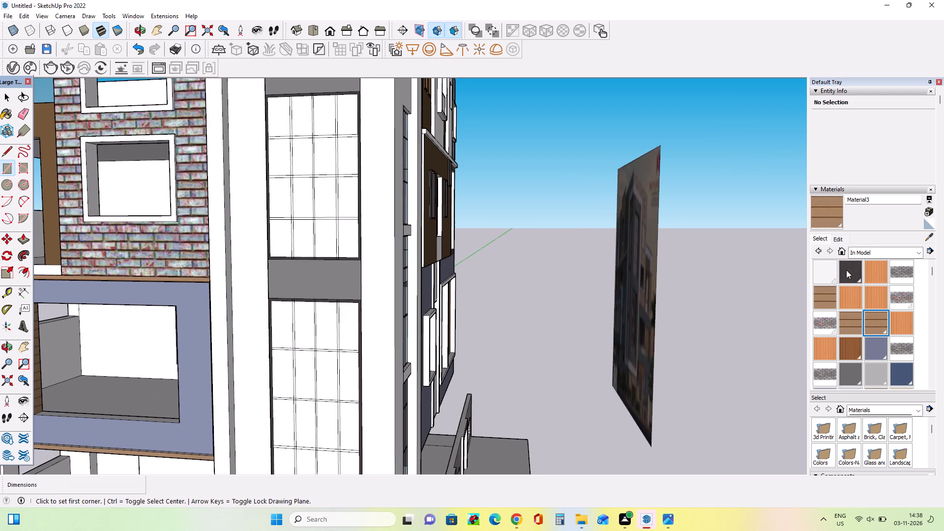
click(846, 269)
scroll(283, 203, up, 12)
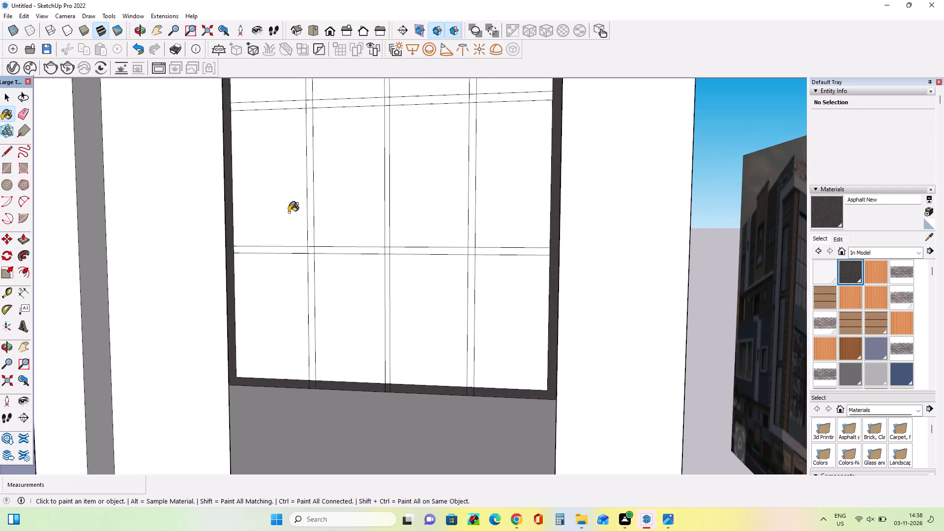
scroll(335, 164, up, 4)
click(299, 190)
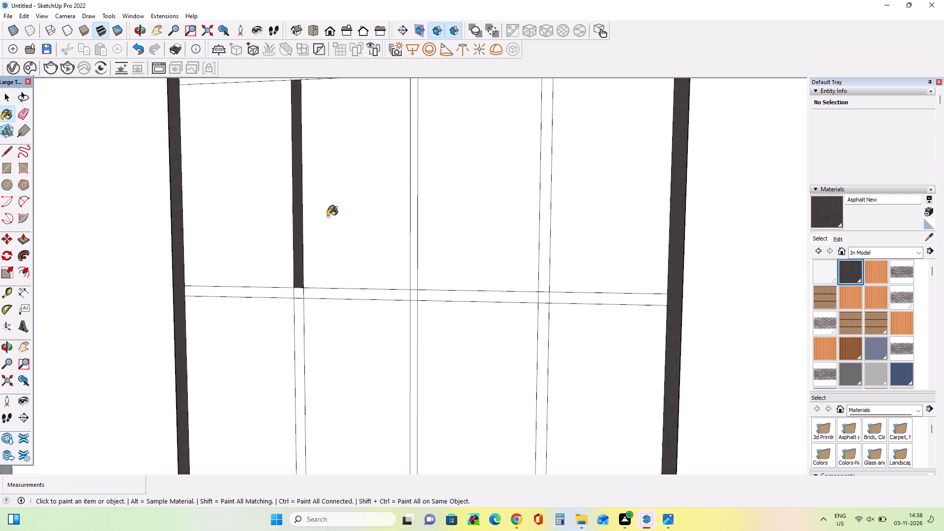
click(317, 293)
click(302, 295)
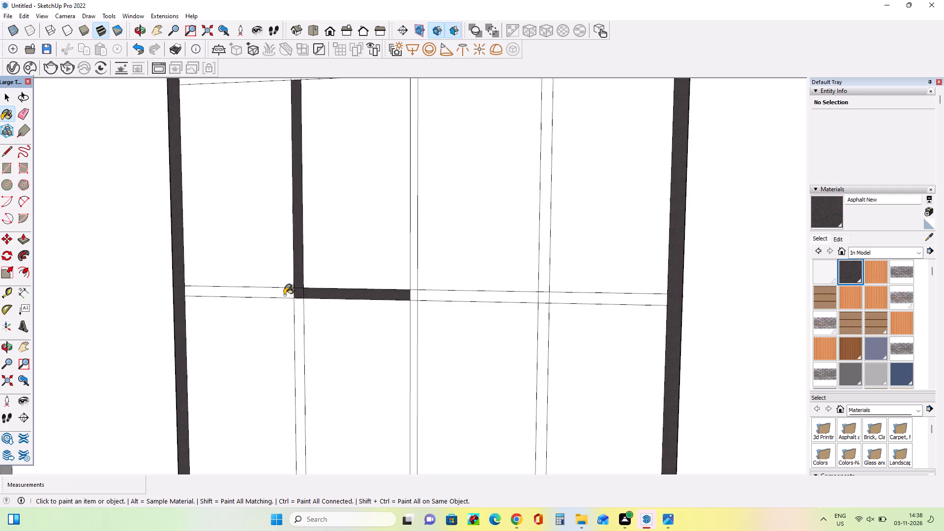
click(284, 293)
click(303, 317)
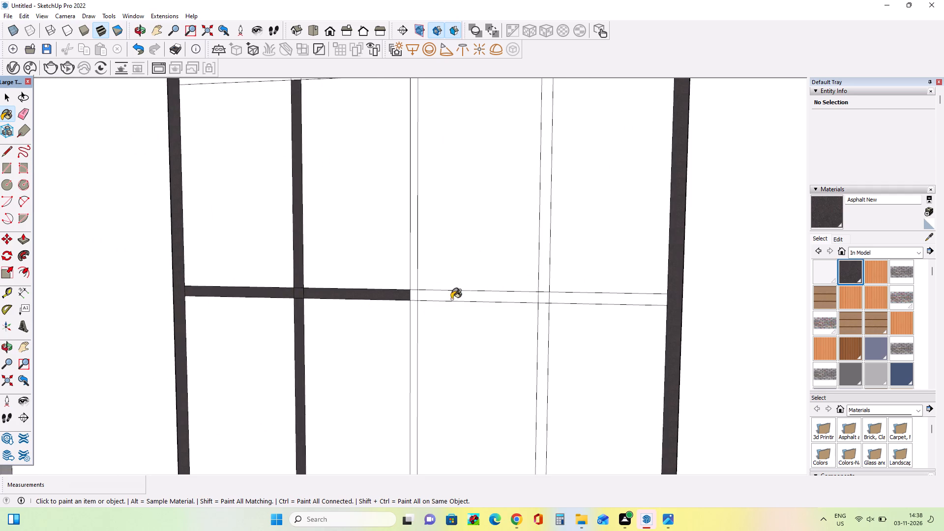
Paint the right half of the lowest horizontal strip and the adjoining centre and right vertical segments with Asphalt New.
middle_drag(494, 301, 497, 309)
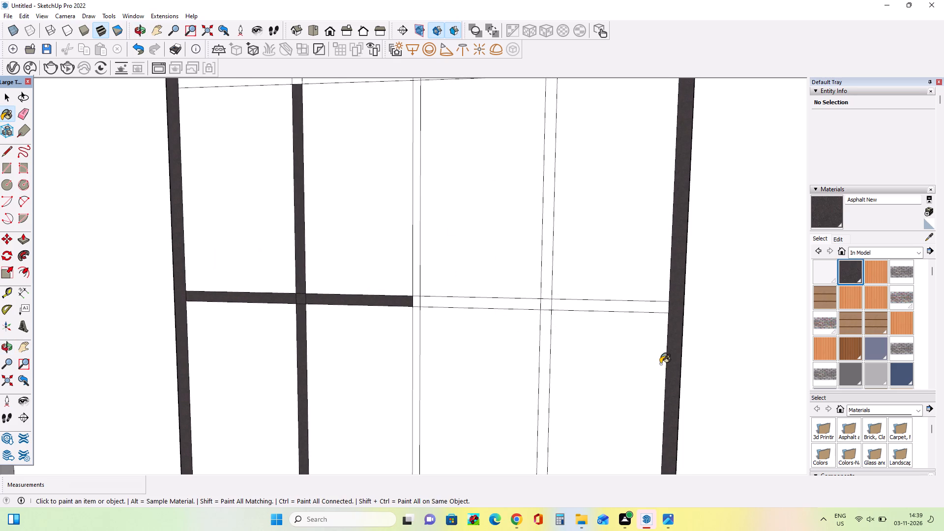
middle_drag(625, 364, 627, 372)
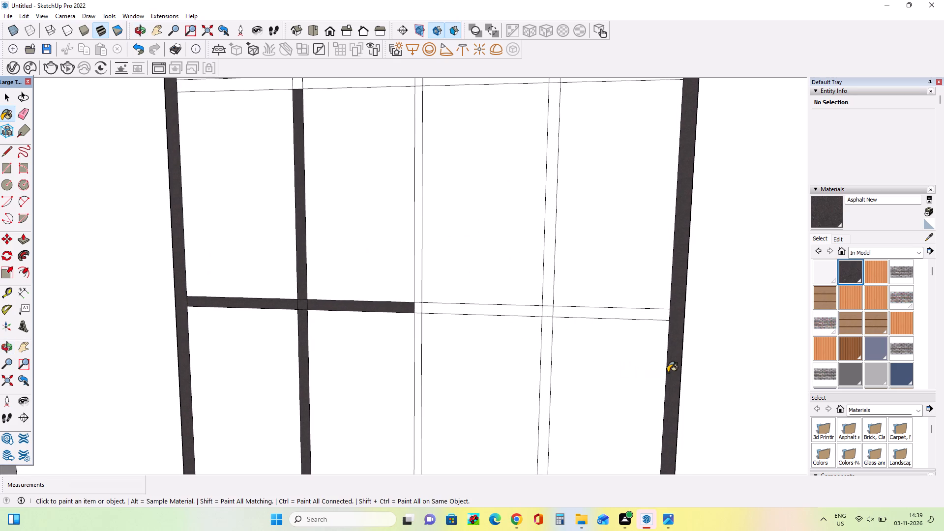
scroll(658, 407, up, 3)
click(460, 281)
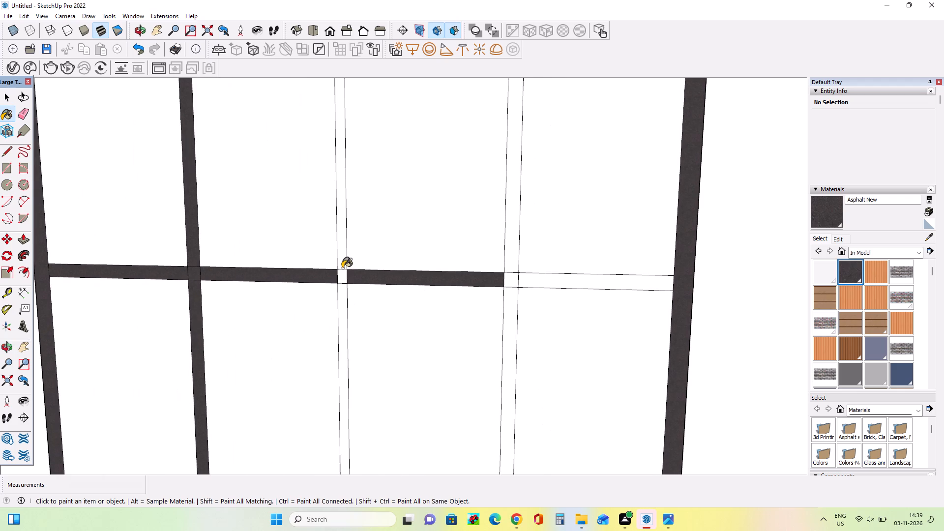
click(346, 275)
click(341, 268)
click(344, 296)
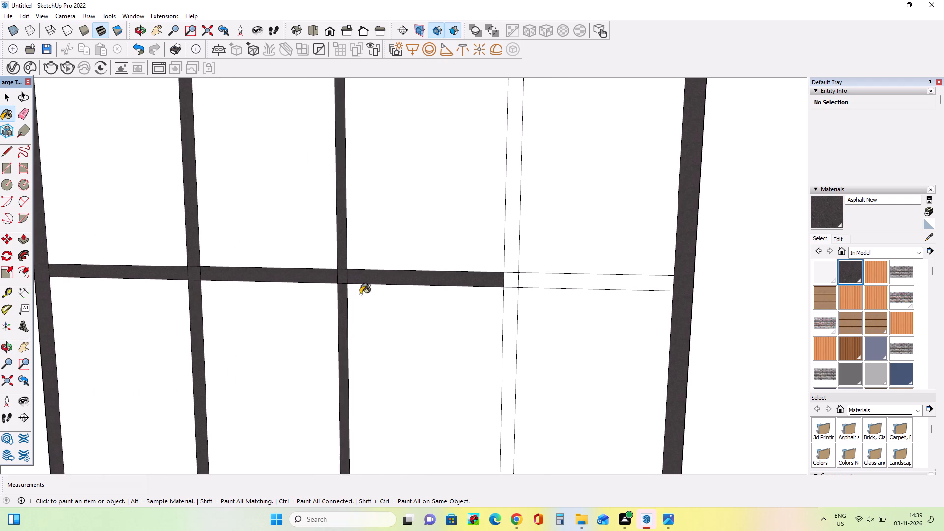
click(517, 269)
click(515, 282)
click(525, 282)
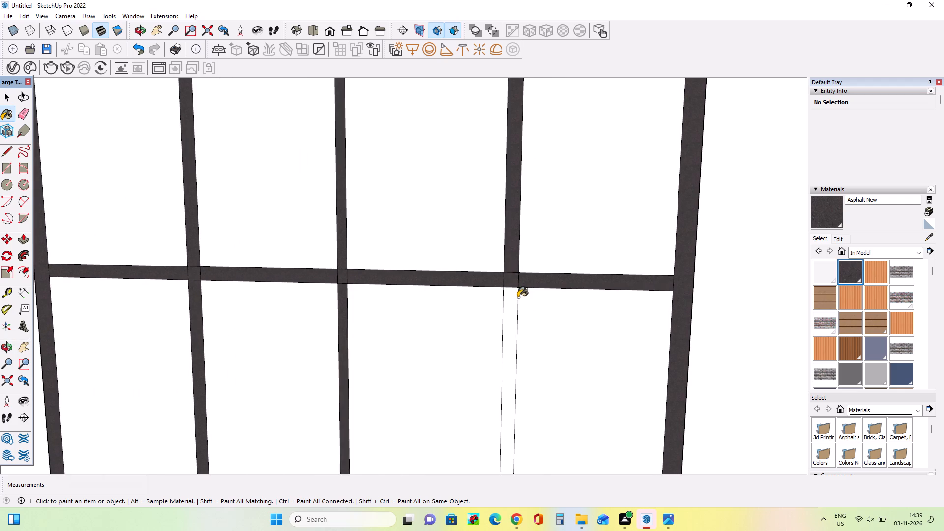
click(513, 299)
Paint the left half of the upper panel's middle horizontal strip and the left vertical segment above it with Asphalt New.
scroll(561, 265, down, 16)
scroll(535, 149, up, 7)
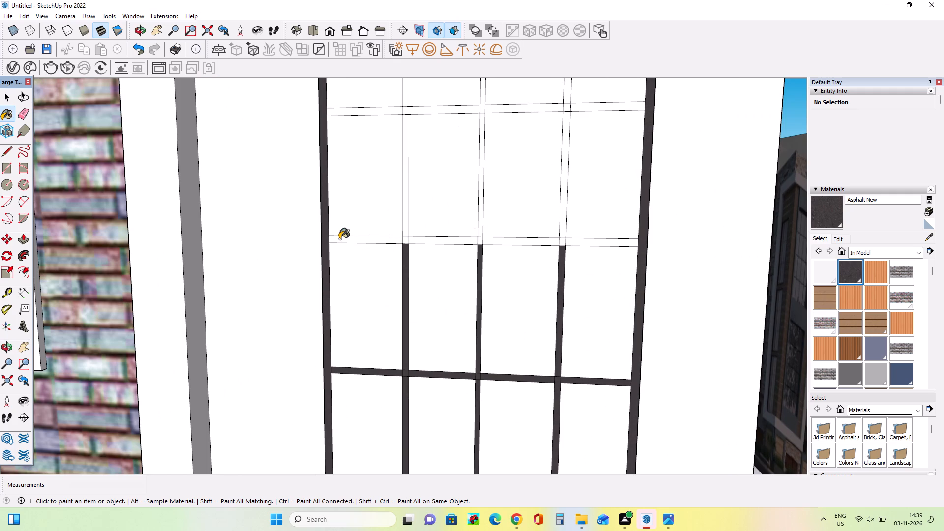
middle_drag(339, 238, 352, 225)
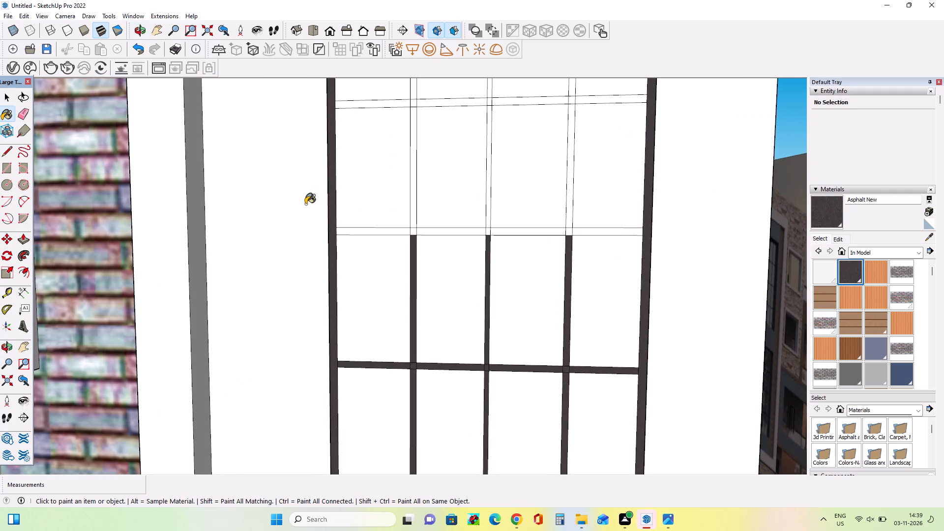
middle_drag(311, 210, 314, 218)
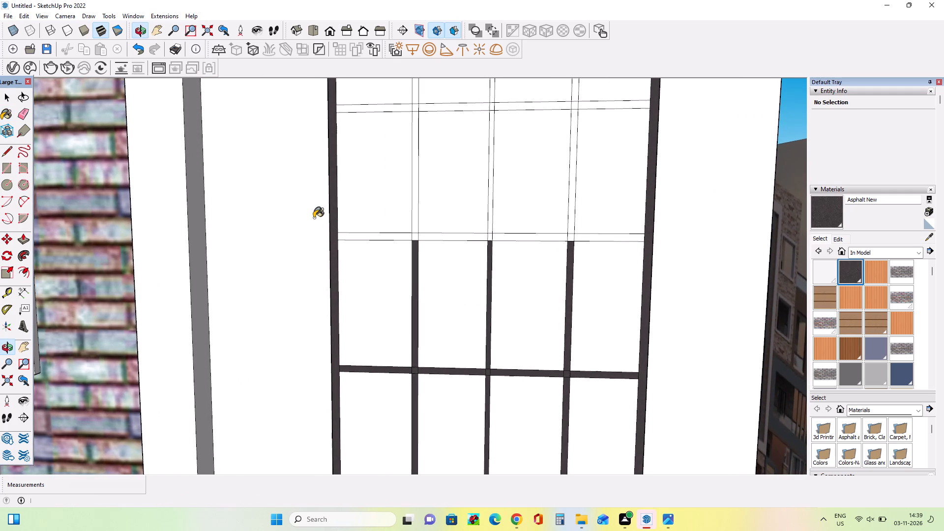
middle_drag(326, 201, 328, 206)
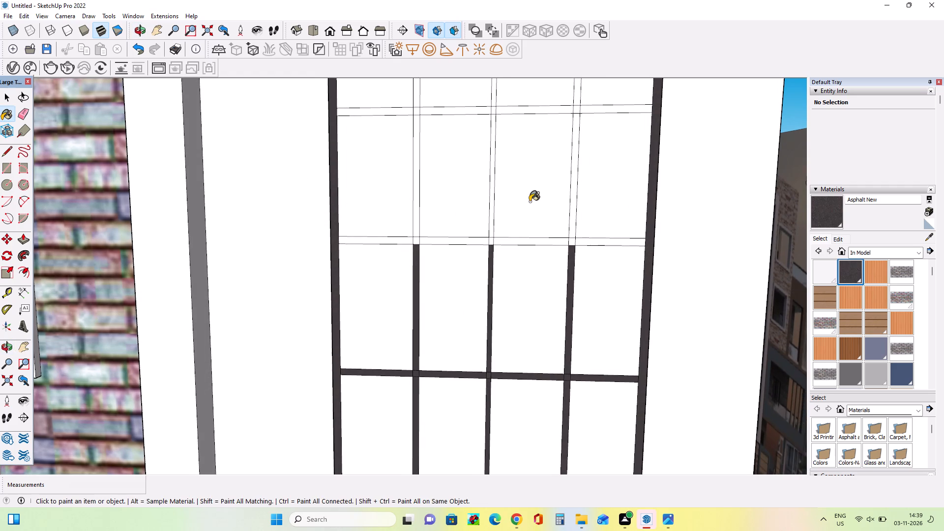
scroll(372, 216, up, 7)
click(421, 264)
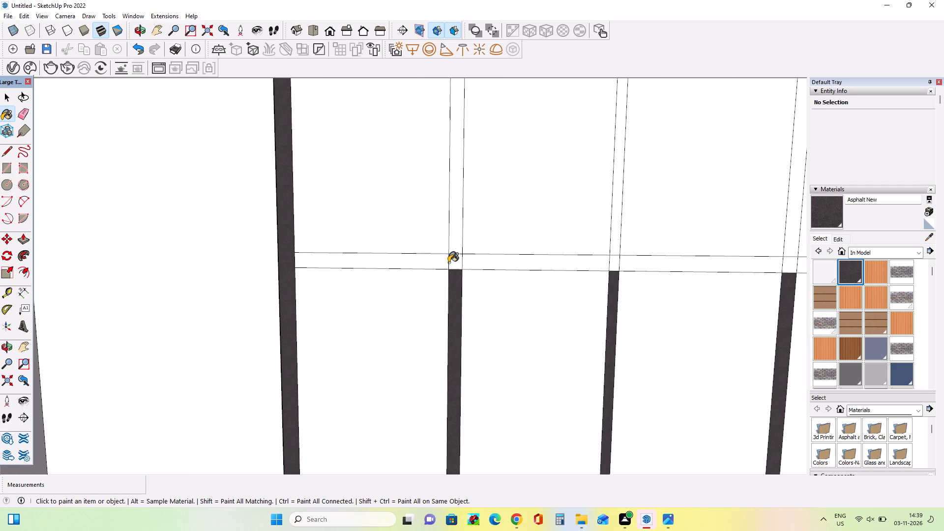
click(448, 263)
click(455, 257)
click(457, 244)
click(467, 260)
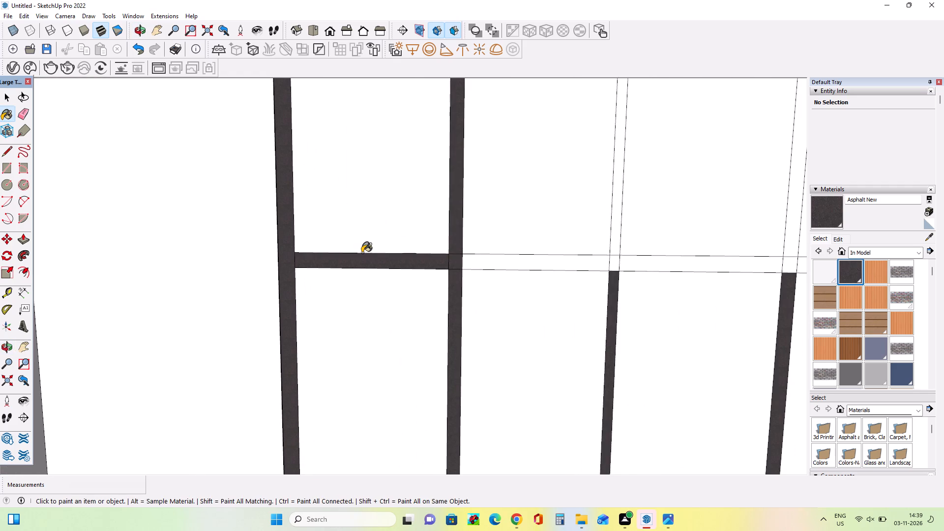
Paint the right half of the middle horizontal strip and the centre and right vertical segments above it with Asphalt New.
scroll(362, 253, down, 6)
middle_drag(667, 252, 620, 256)
scroll(518, 238, up, 3)
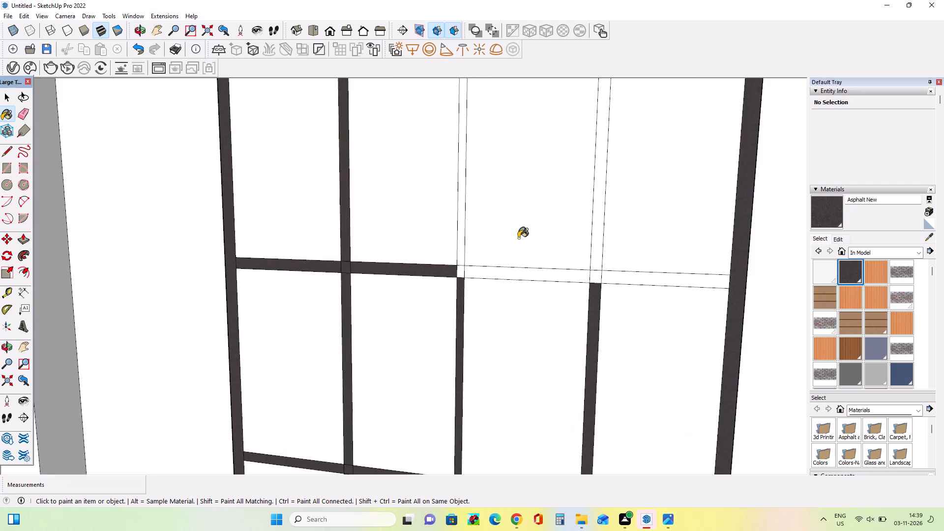
scroll(507, 243, up, 4)
scroll(431, 249, up, 3)
click(442, 255)
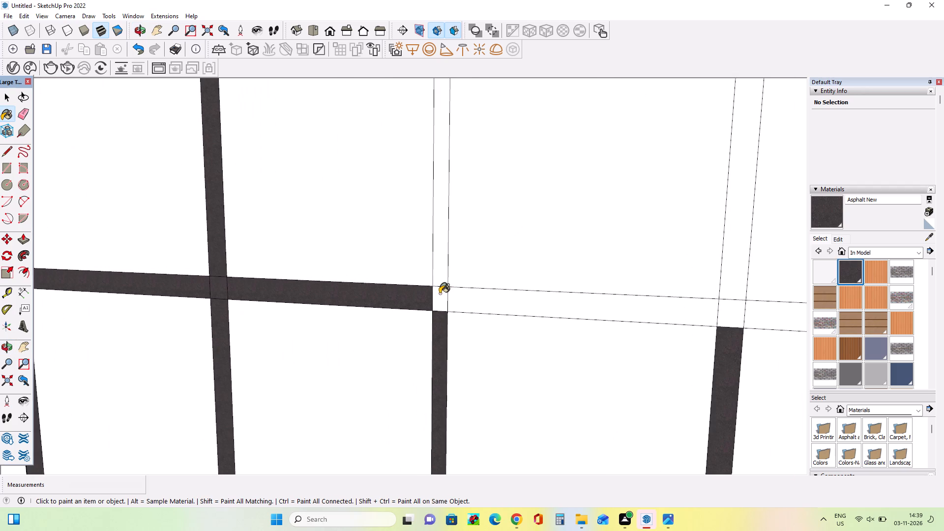
click(439, 294)
click(453, 300)
click(729, 280)
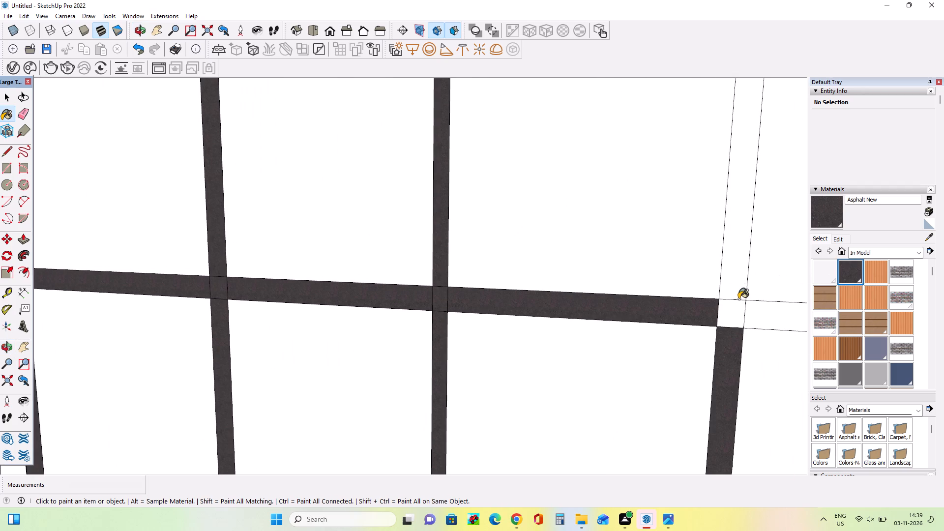
click(737, 307)
click(754, 310)
Paint the topmost horizontal strip from the left vertical strip rightward, plus the right and centre vertical segments above it, with Asphalt New.
scroll(601, 292, down, 14)
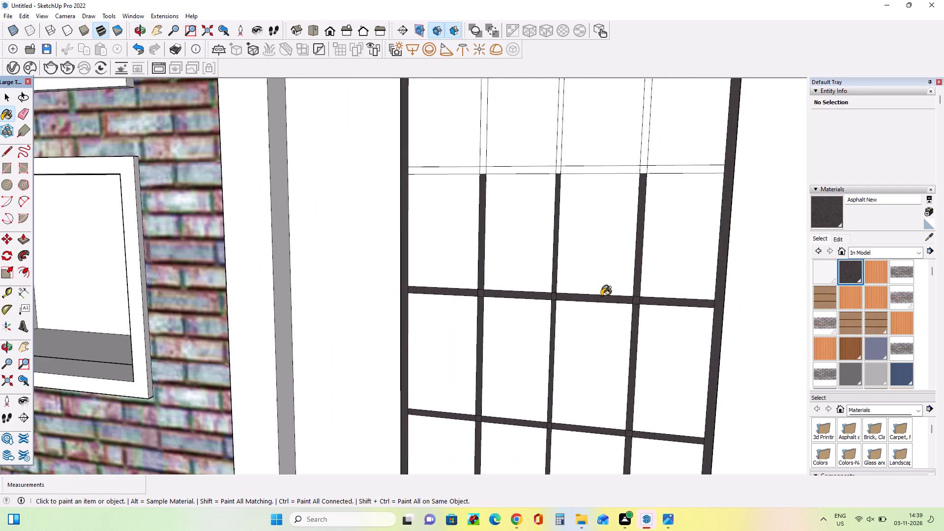
middle_drag(601, 296, 614, 340)
scroll(595, 195, up, 4)
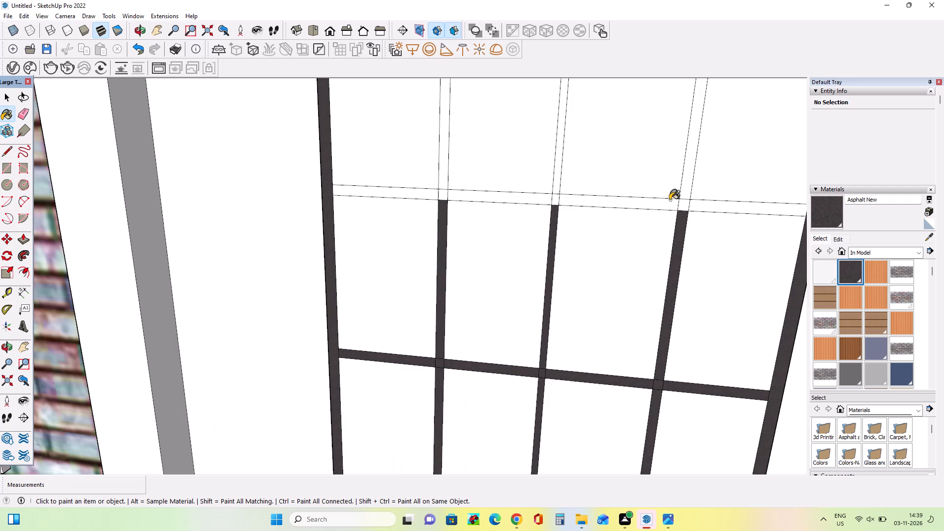
click(672, 204)
click(683, 203)
click(685, 183)
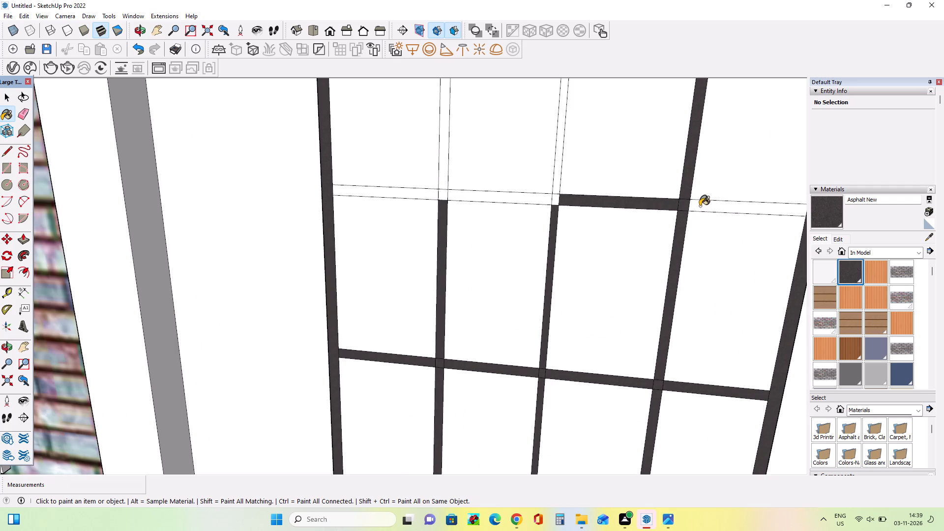
click(700, 206)
click(537, 201)
click(558, 199)
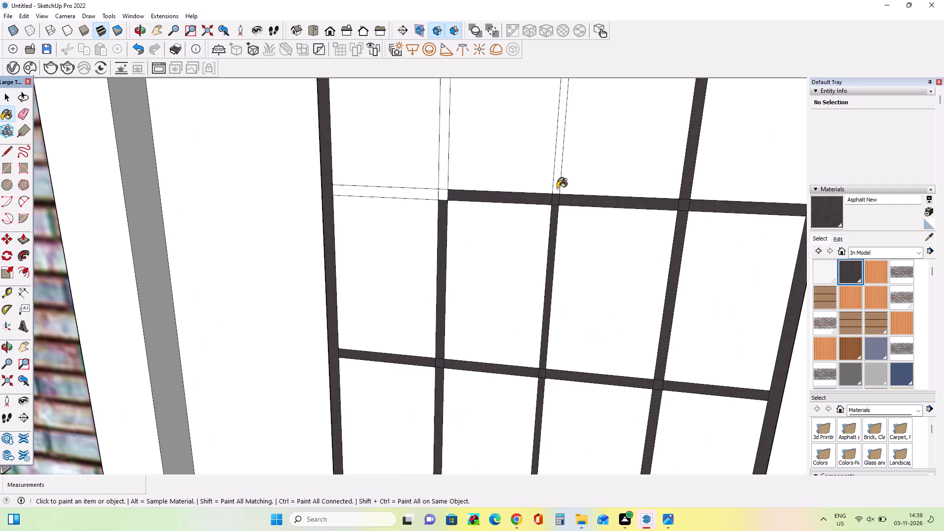
click(557, 188)
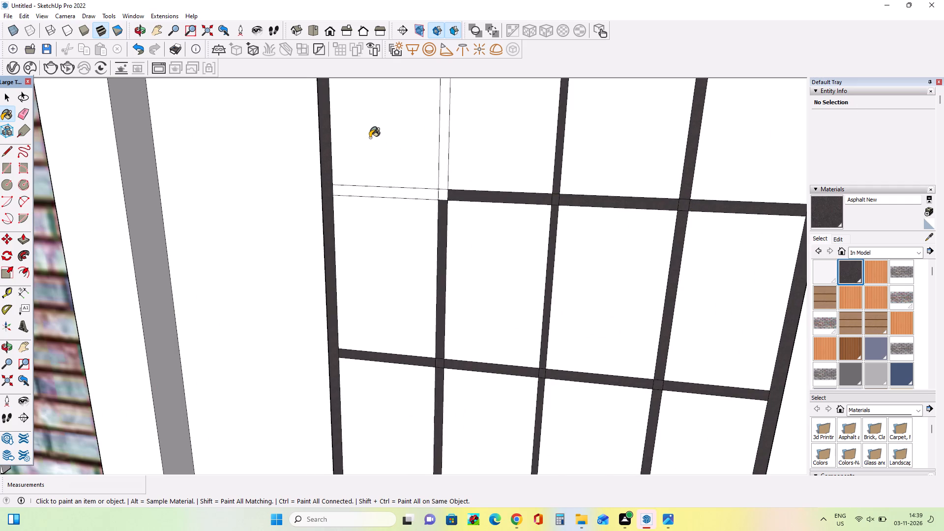
Paint the topmost horizontal strip's left end, its crossing and the left vertical segment above it with Asphalt New.
scroll(370, 138, up, 7)
click(428, 247)
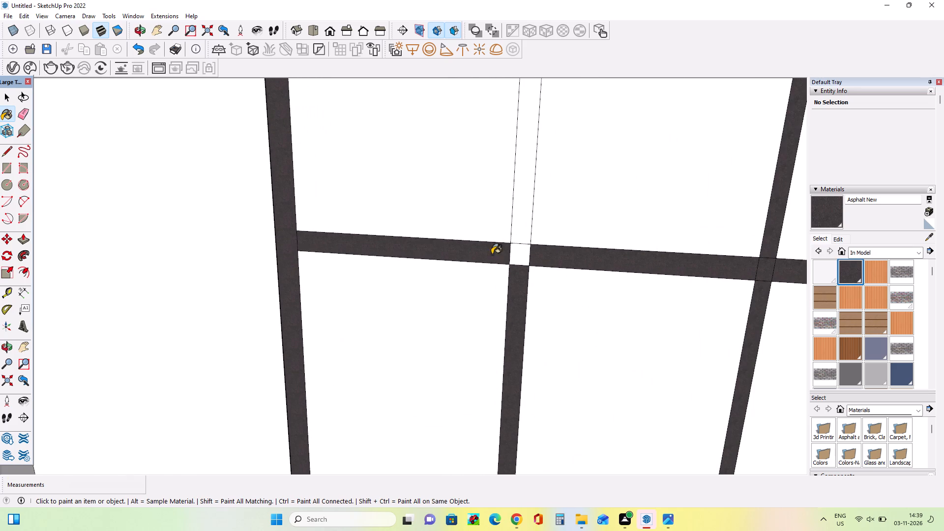
click(519, 254)
click(520, 227)
Review the upper panel's painted mullion grid within the whole front facade.
scroll(456, 302, down, 9)
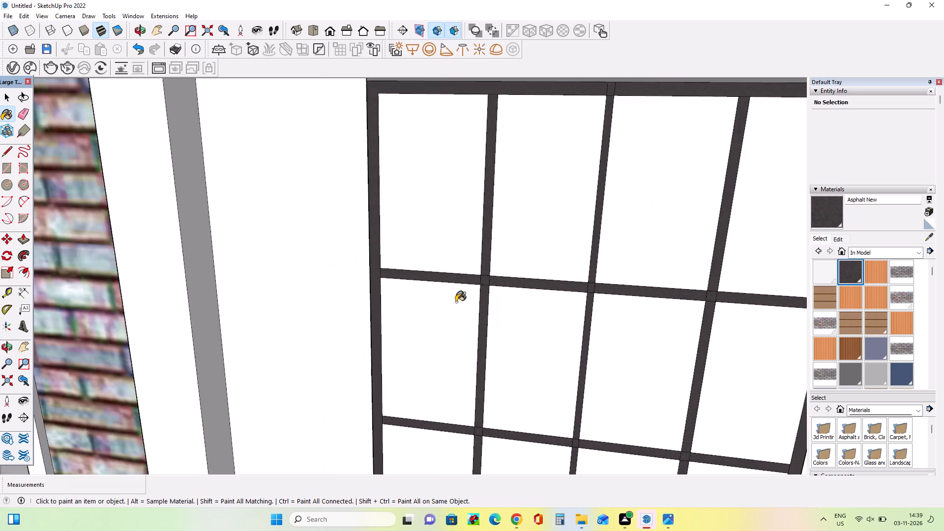
scroll(456, 302, down, 9)
middle_drag(456, 302, 460, 330)
scroll(460, 330, down, 2)
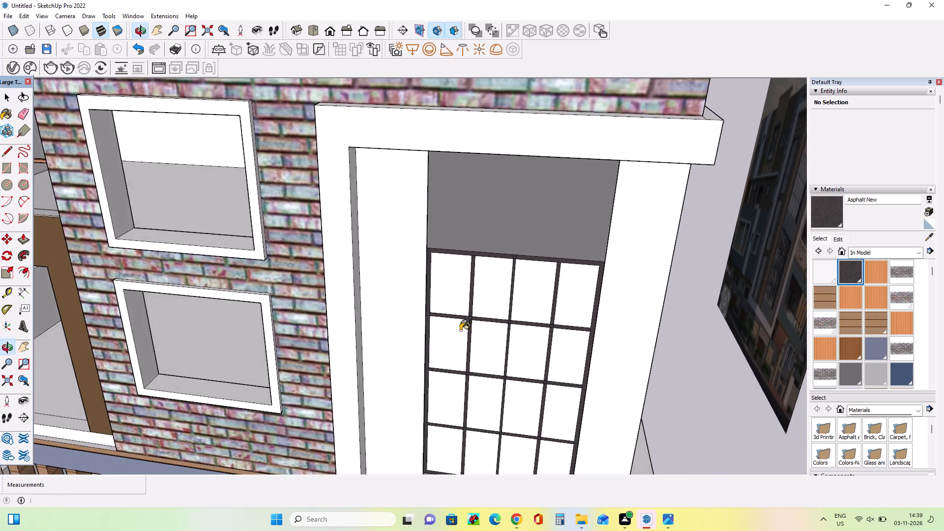
scroll(460, 330, down, 2)
middle_drag(460, 331, 485, 289)
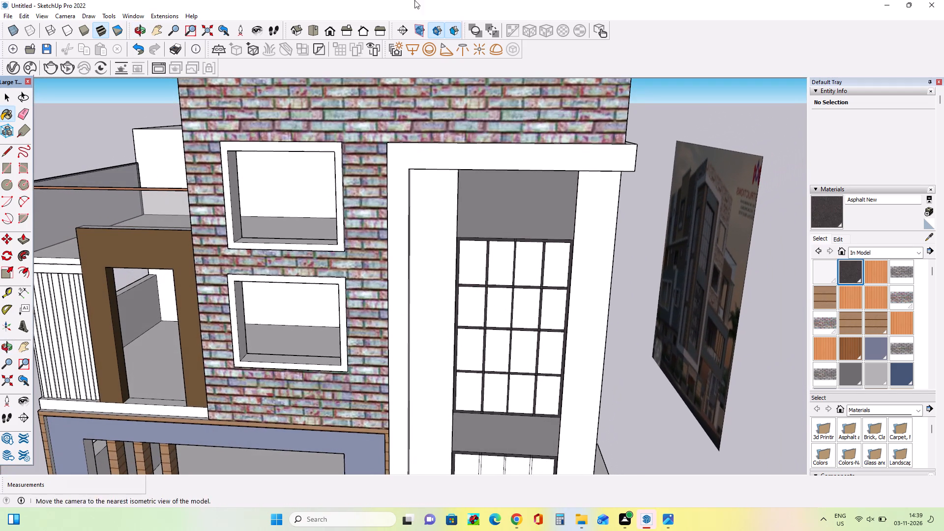
scroll(457, 156, down, 10)
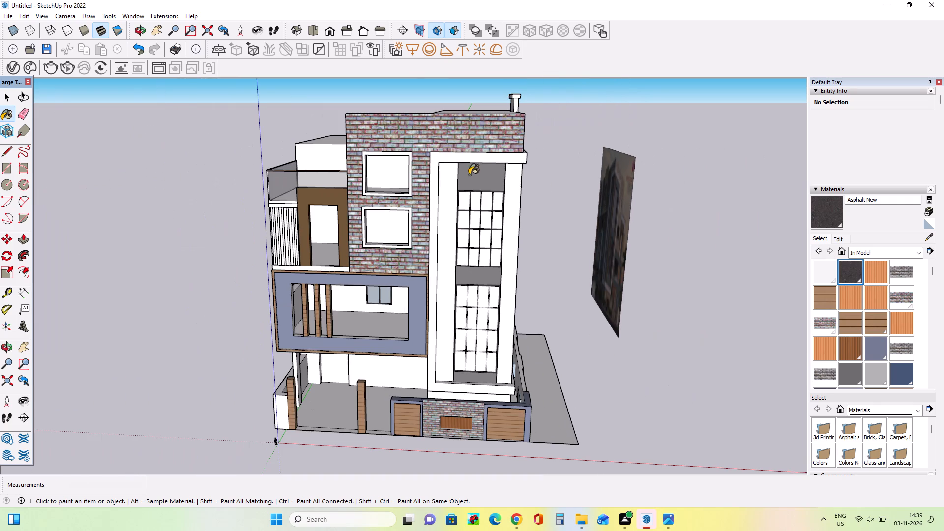
Paint the lower panel's topmost horizontal strip up to the right vertical strip, plus adjoining left and centre vertical segments, with Asphalt New.
scroll(470, 407, down, 3)
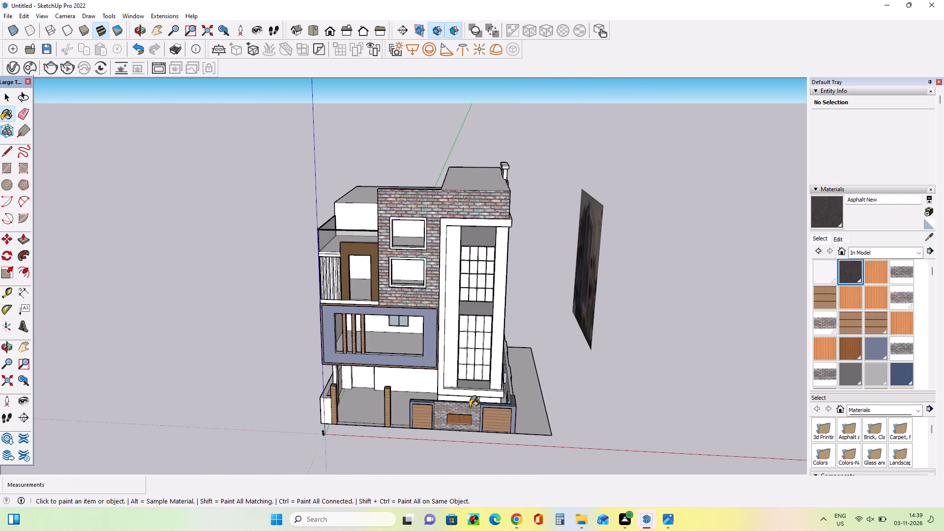
scroll(470, 407, down, 4)
scroll(466, 468, up, 9)
scroll(457, 248, up, 5)
scroll(475, 236, up, 16)
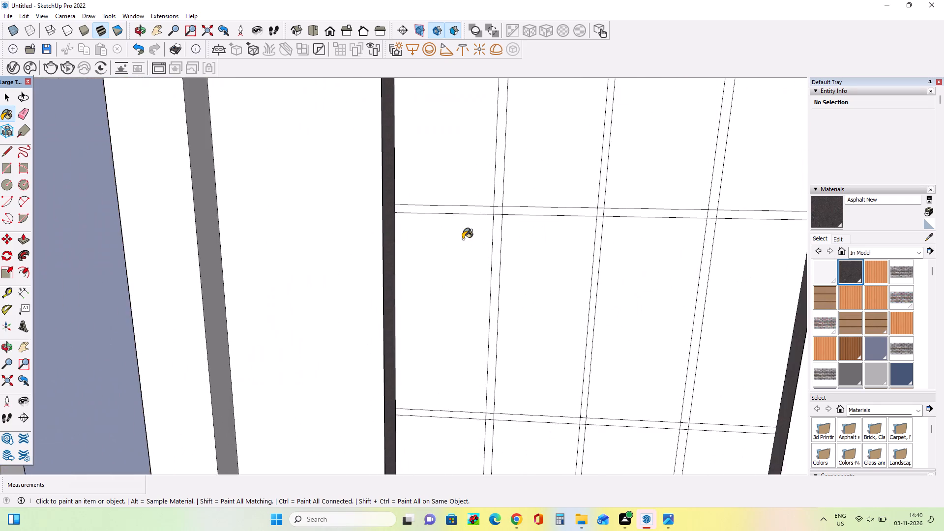
scroll(463, 239, up, 3)
scroll(487, 198, up, 4)
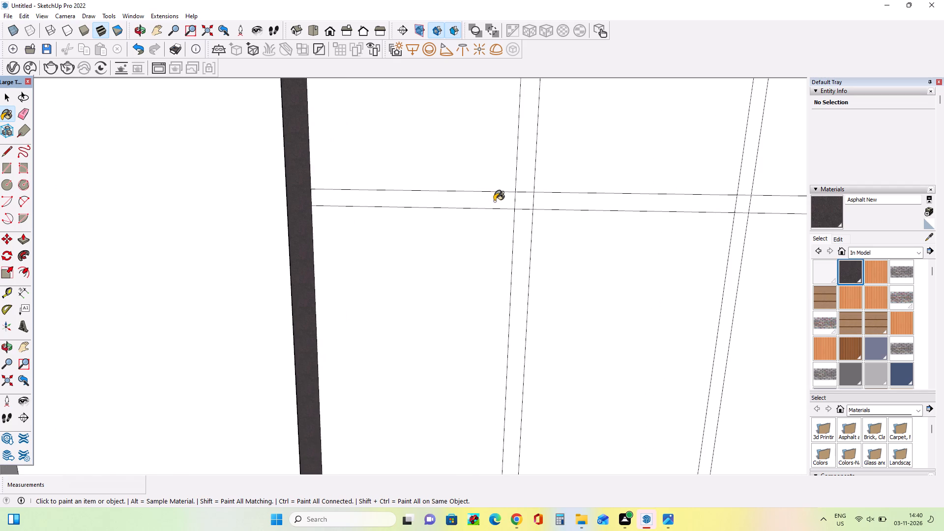
click(494, 201)
click(528, 201)
click(529, 184)
click(550, 199)
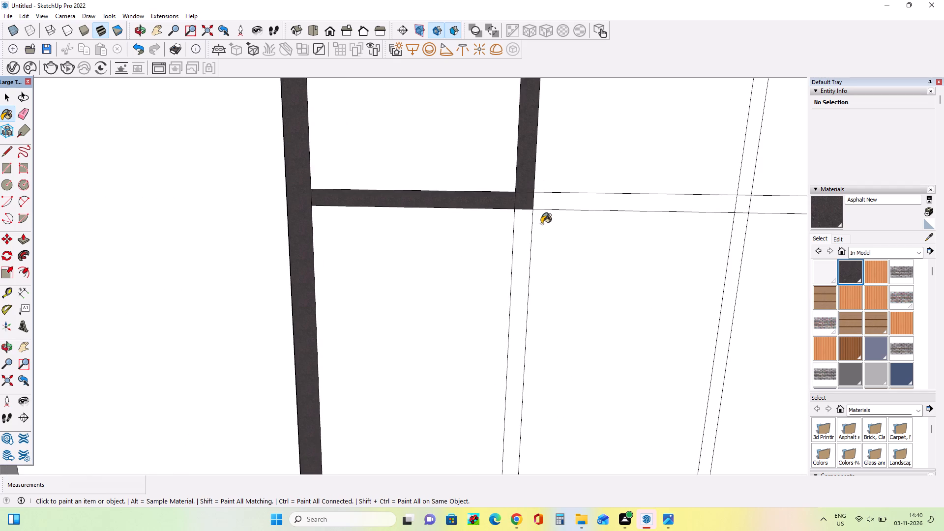
click(522, 242)
click(735, 260)
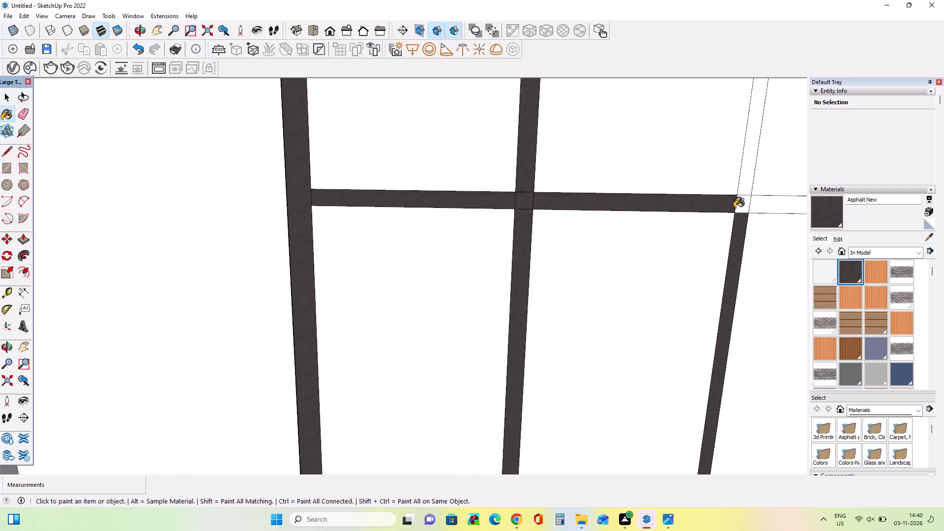
click(745, 208)
click(744, 187)
click(757, 207)
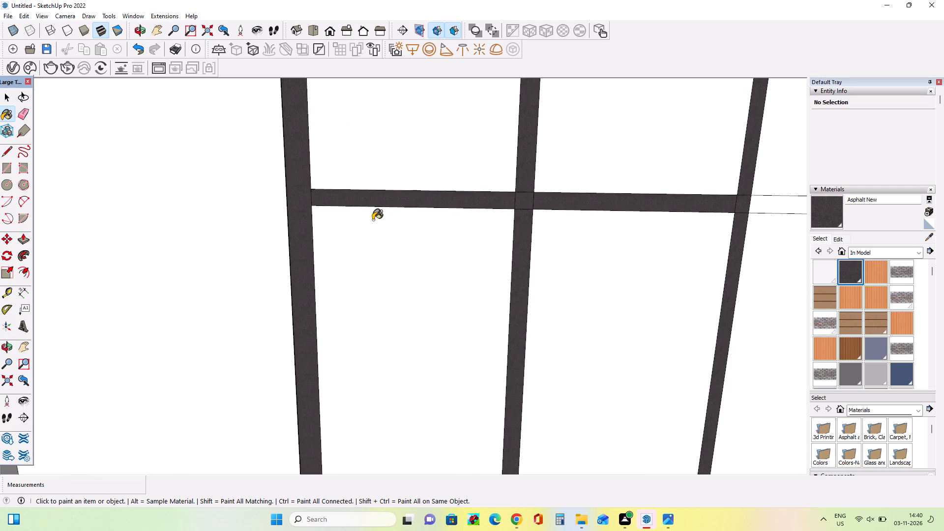
Paint the topmost strip's right end and crossing, plus the right vertical segments above and below it, with Asphalt New.
scroll(373, 220, down, 13)
scroll(576, 221, up, 3)
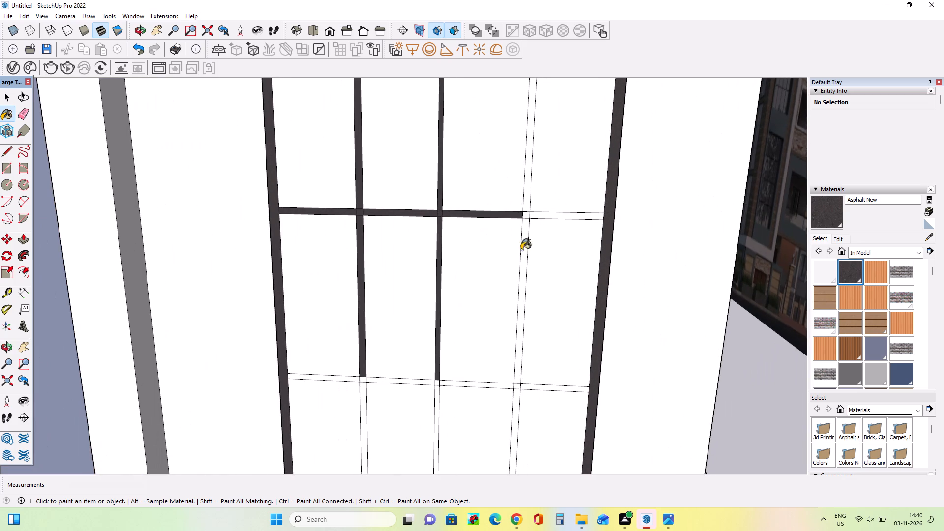
scroll(560, 190, up, 12)
middle_drag(542, 224, 543, 229)
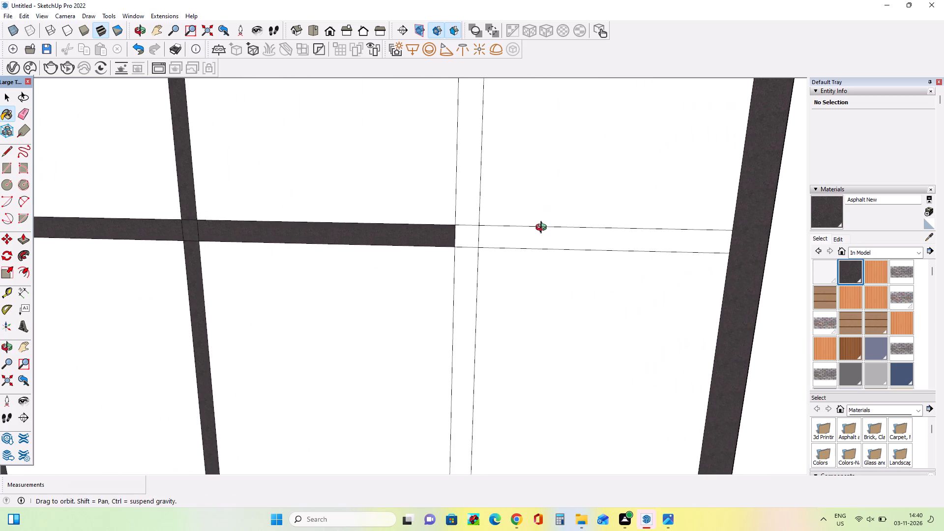
middle_drag(543, 229, 546, 236)
scroll(558, 217, up, 3)
click(468, 242)
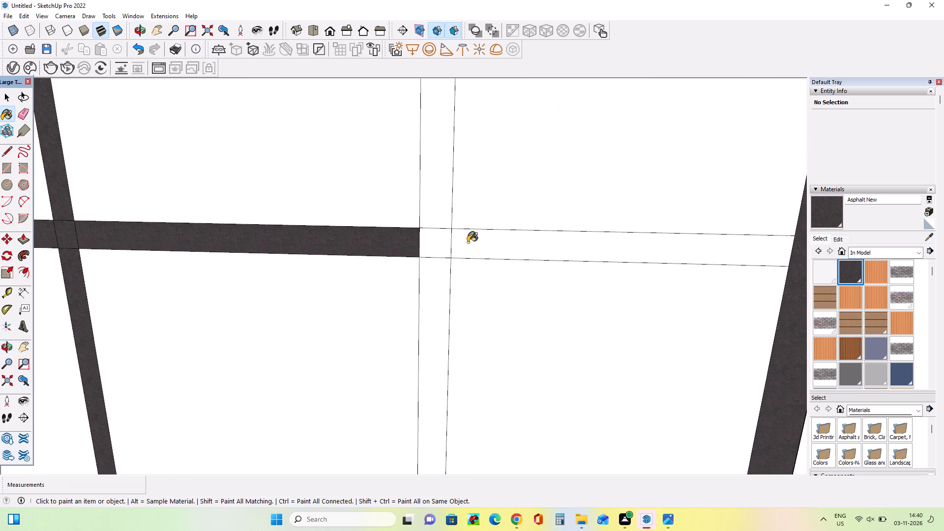
click(436, 242)
click(441, 200)
click(440, 277)
Paint the right half of the lower panel's middle horizontal strip and the right vertical segment below it with Asphalt New.
scroll(472, 191, down, 6)
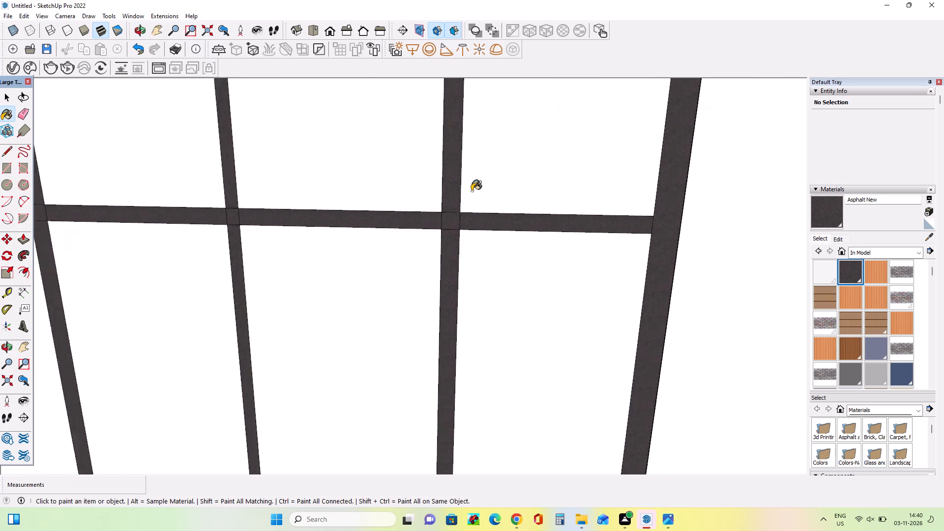
scroll(472, 191, down, 7)
middle_drag(471, 261, 478, 235)
scroll(478, 235, down, 4)
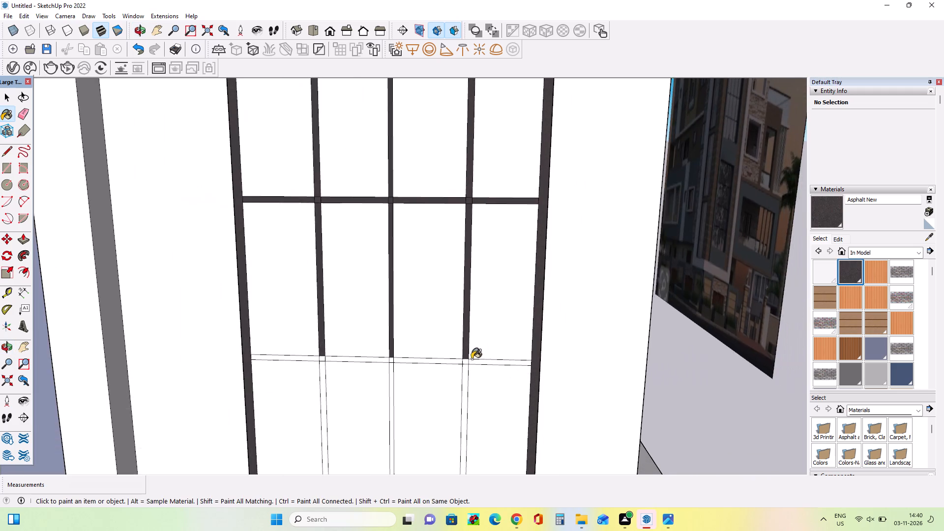
scroll(466, 368, up, 14)
click(476, 374)
click(482, 313)
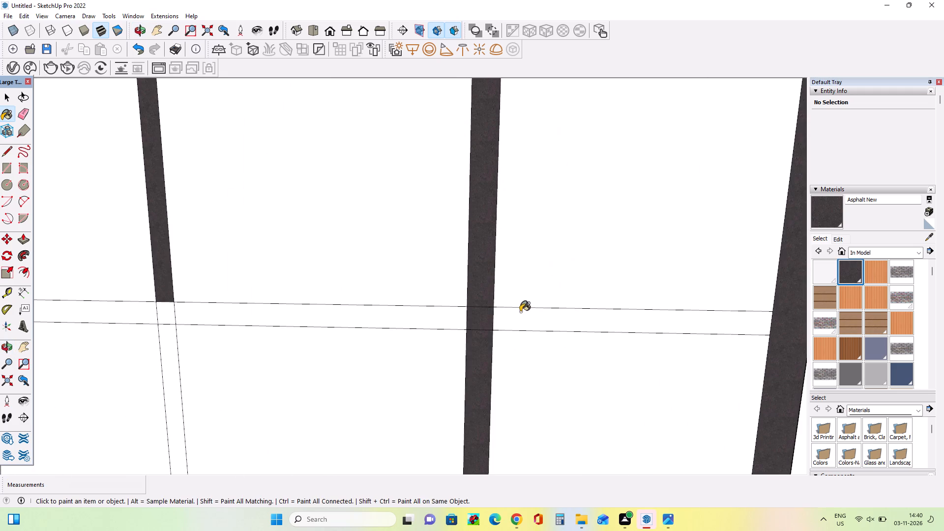
click(521, 311)
click(418, 320)
Paint the middle horizontal strip's left half and centre crossing, plus the left and centre vertical segments below it, with Asphalt New.
scroll(625, 293, down, 8)
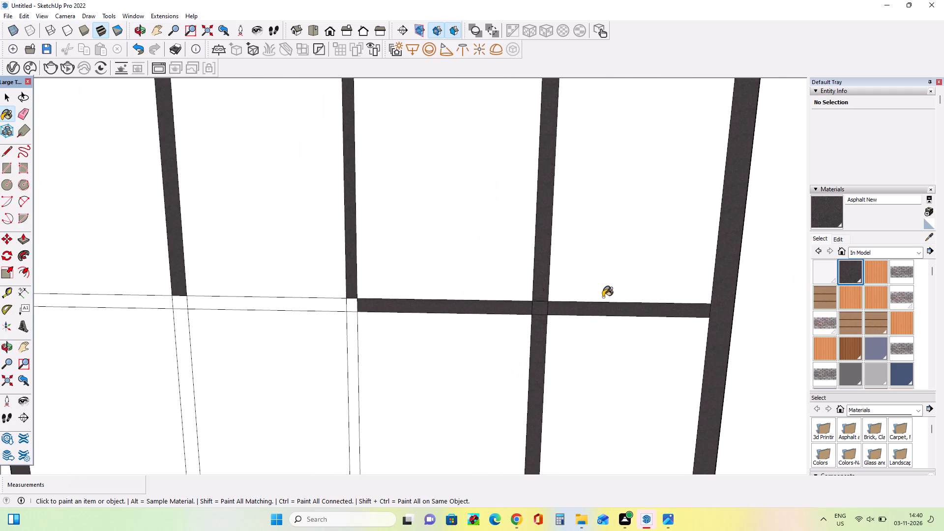
scroll(515, 299, down, 4)
scroll(256, 354, up, 6)
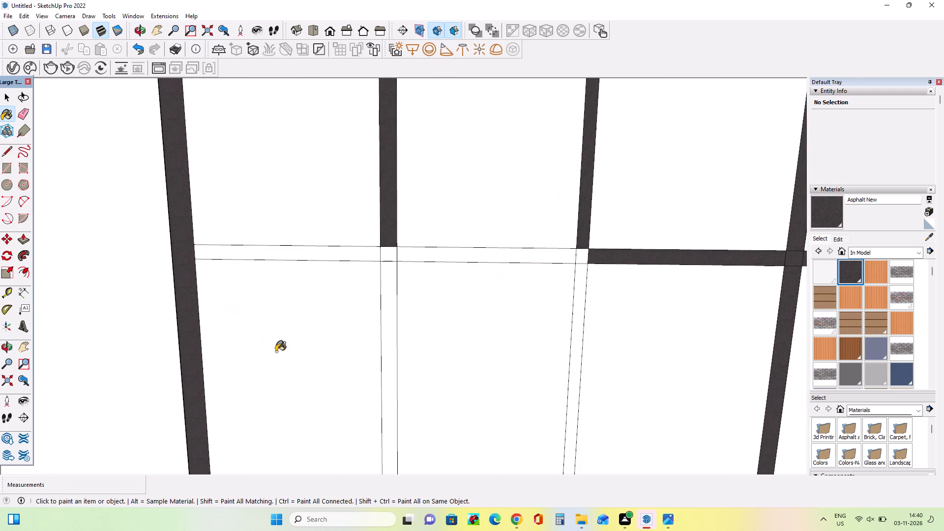
click(391, 253)
click(423, 254)
click(391, 302)
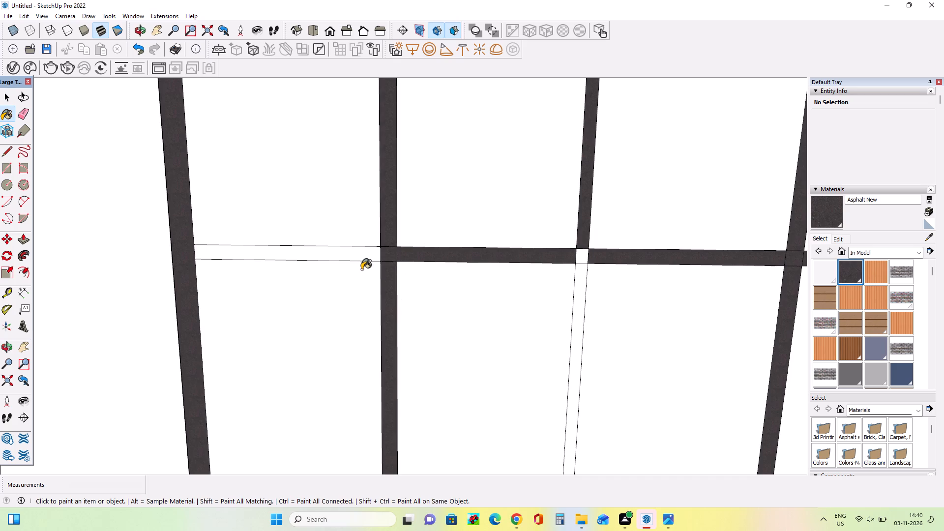
click(358, 254)
click(579, 255)
click(582, 287)
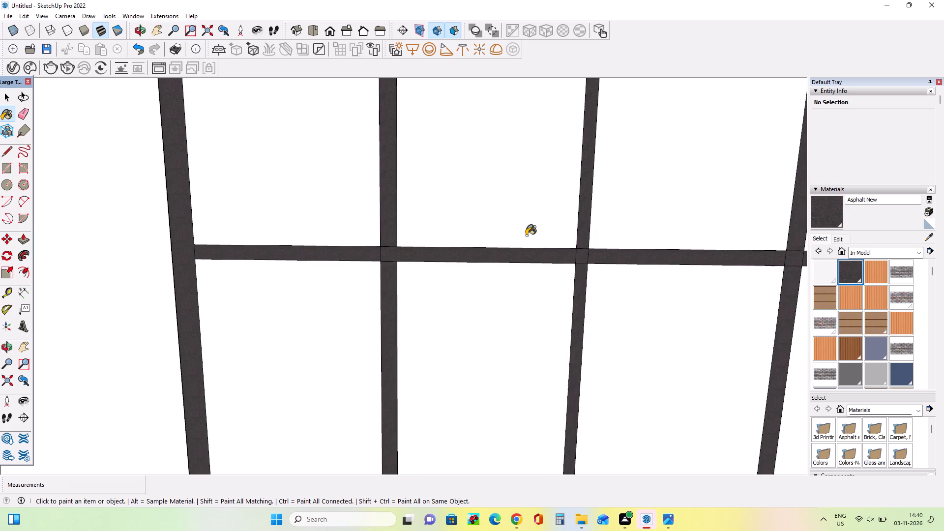
Paint the lowest horizontal strip's left half and left crossing, plus the left vertical segment below it, with Asphalt New.
scroll(526, 236, down, 14)
scroll(516, 469, up, 9)
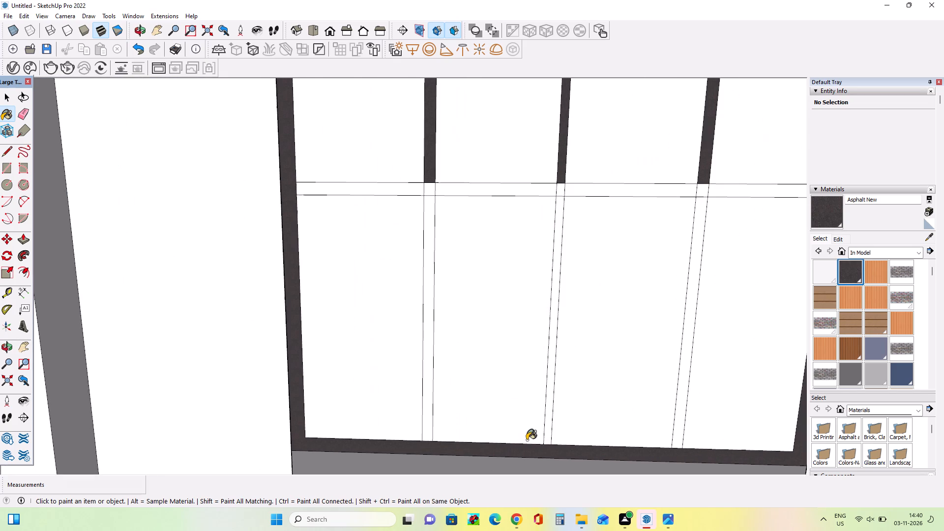
scroll(479, 346, up, 1)
middle_drag(479, 346, 483, 358)
scroll(378, 290, up, 3)
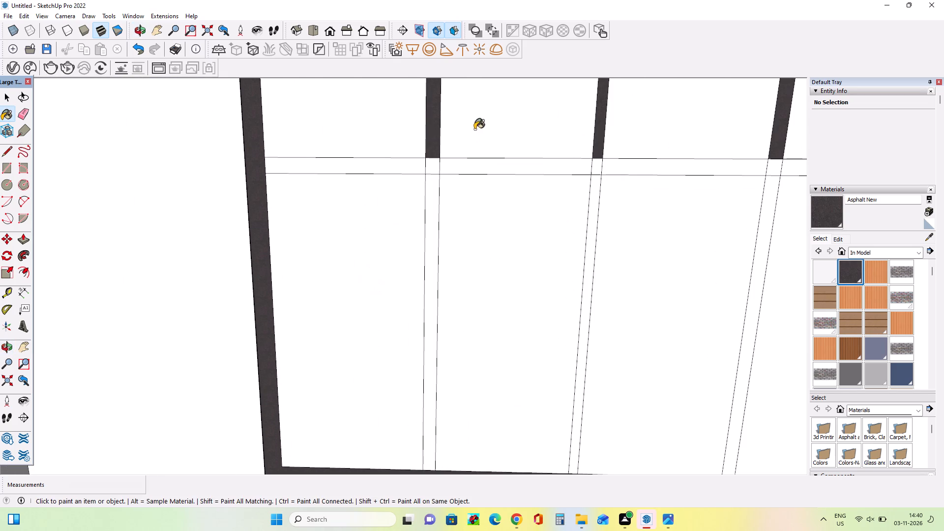
click(475, 127)
click(442, 160)
click(442, 145)
click(404, 134)
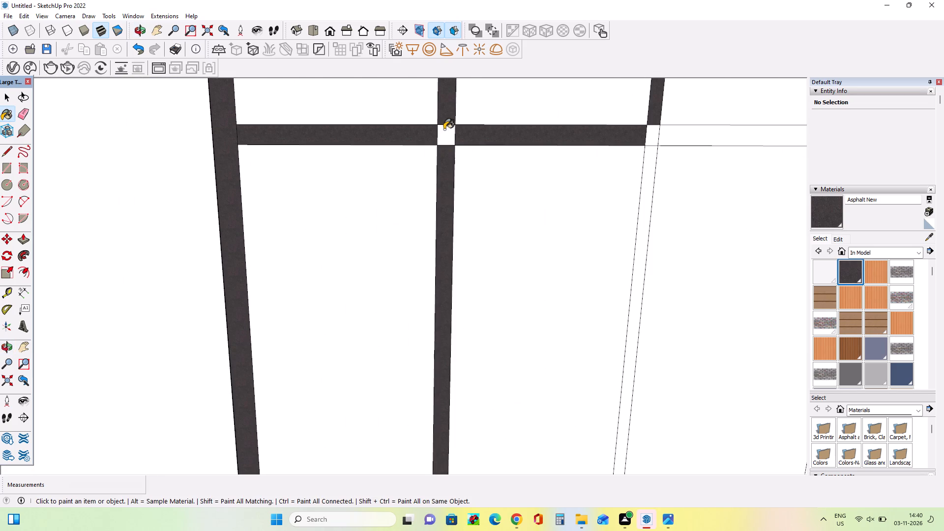
click(444, 129)
Paint the lowest horizontal strip's right half and remaining crossings, plus the centre and right vertical segments below it, with Asphalt New.
scroll(428, 165, down, 7)
scroll(541, 147, up, 8)
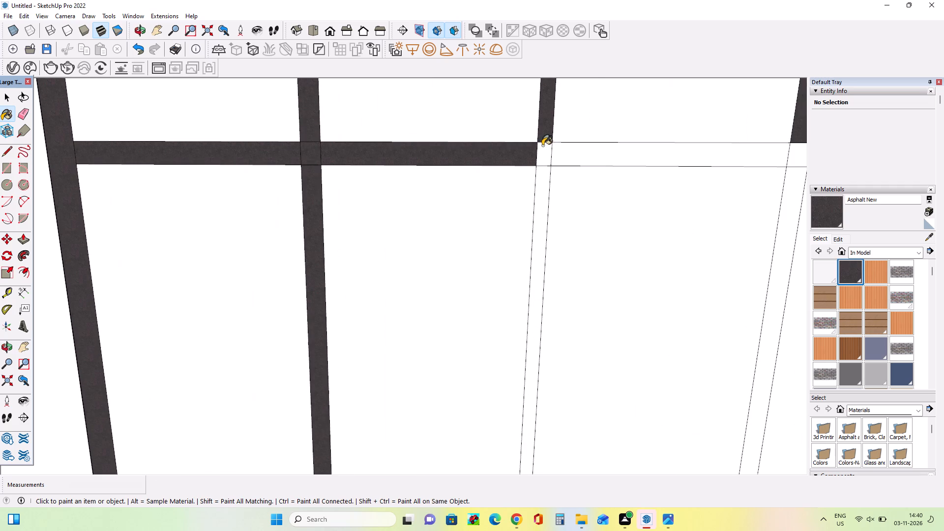
click(547, 150)
click(544, 191)
click(566, 159)
scroll(252, 206, down, 8)
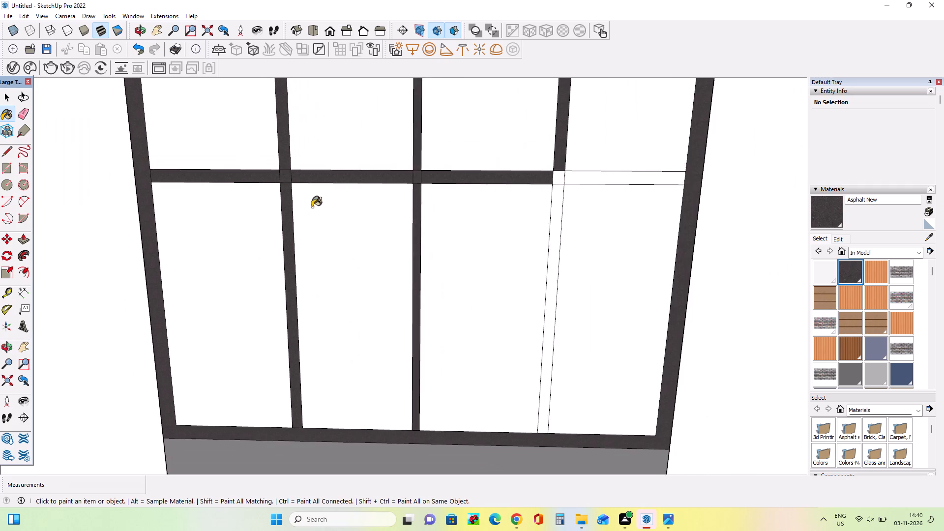
scroll(466, 185, up, 8)
click(529, 180)
click(549, 177)
click(526, 209)
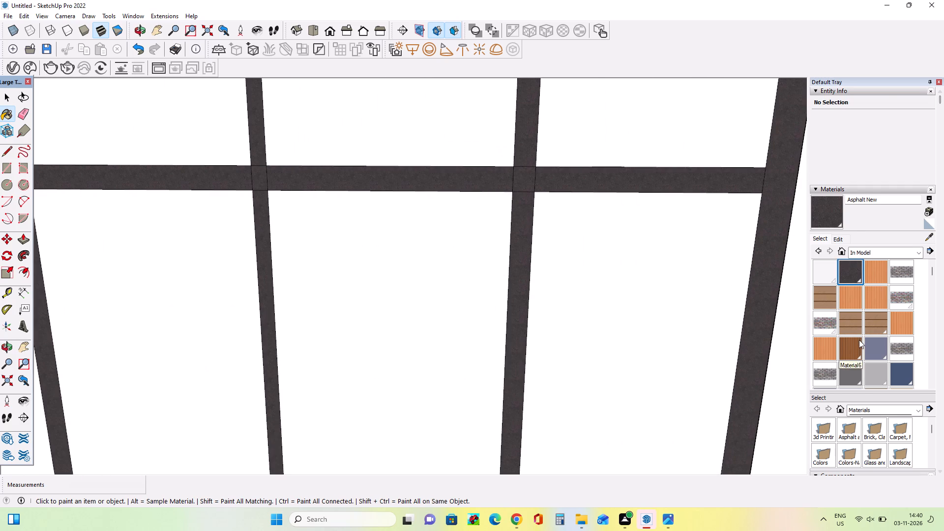
Paint the three right-hand panes in each of the lower panel's bottom two rows with Translucent Glass Gray.
scroll(859, 340, down, 4)
click(854, 211)
click(634, 258)
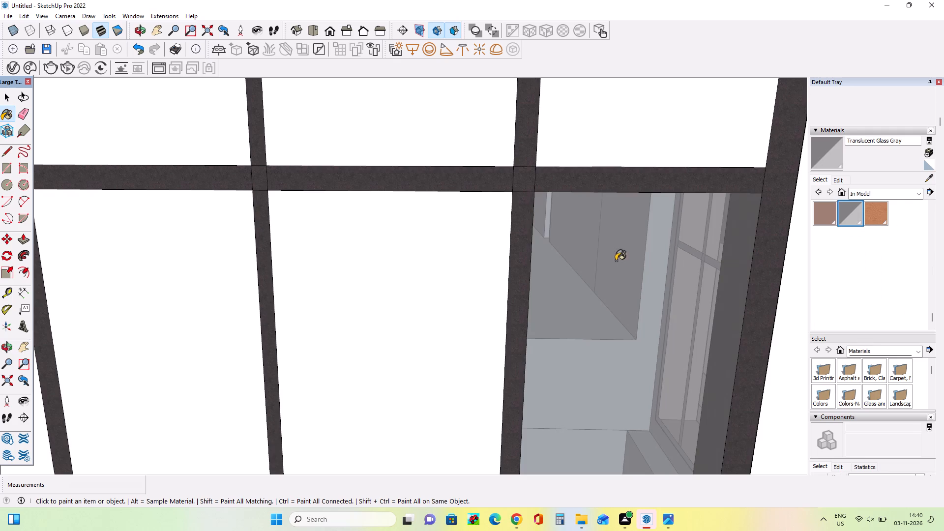
click(394, 291)
click(398, 159)
click(617, 146)
click(179, 282)
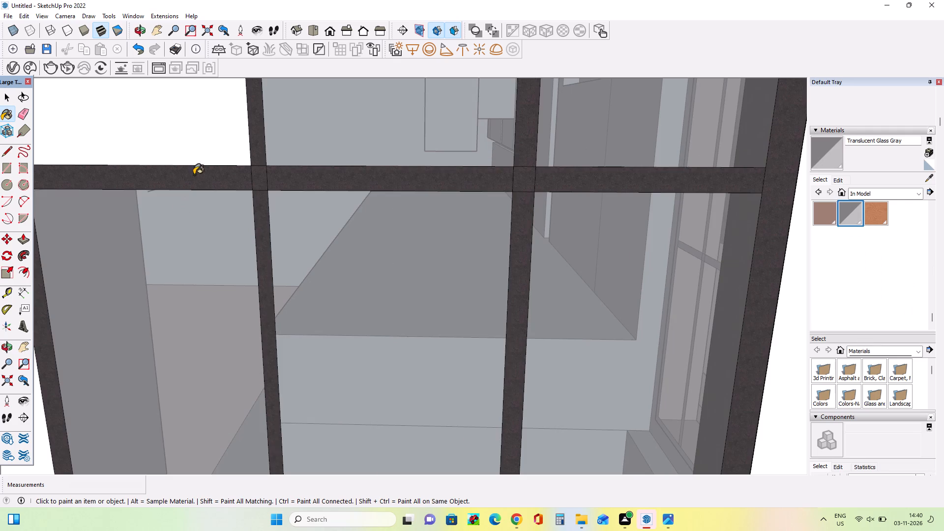
click(200, 145)
Paint the lower panel's upper two rows of panes and its two remaining lower-left panes with Translucent Glass Gray.
scroll(369, 290, down, 11)
scroll(362, 276, up, 1)
scroll(362, 276, down, 7)
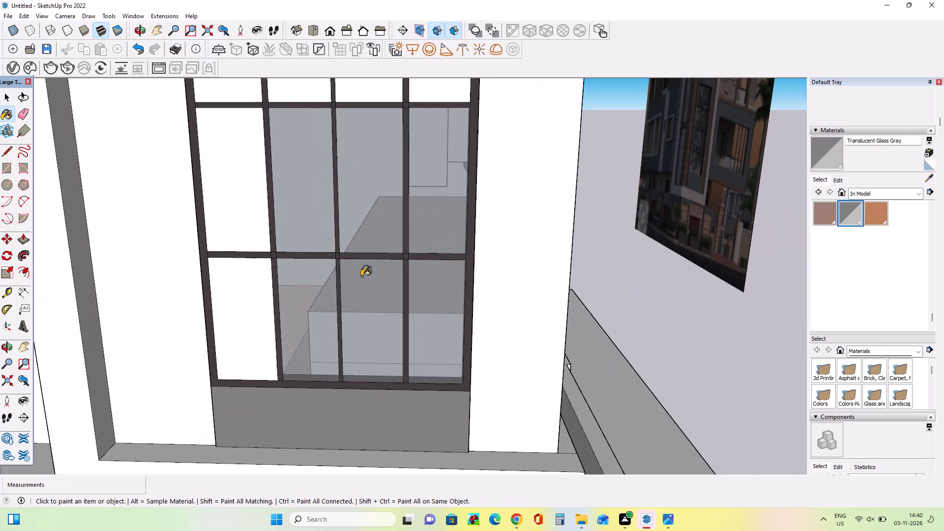
scroll(361, 276, down, 4)
click(402, 160)
click(388, 89)
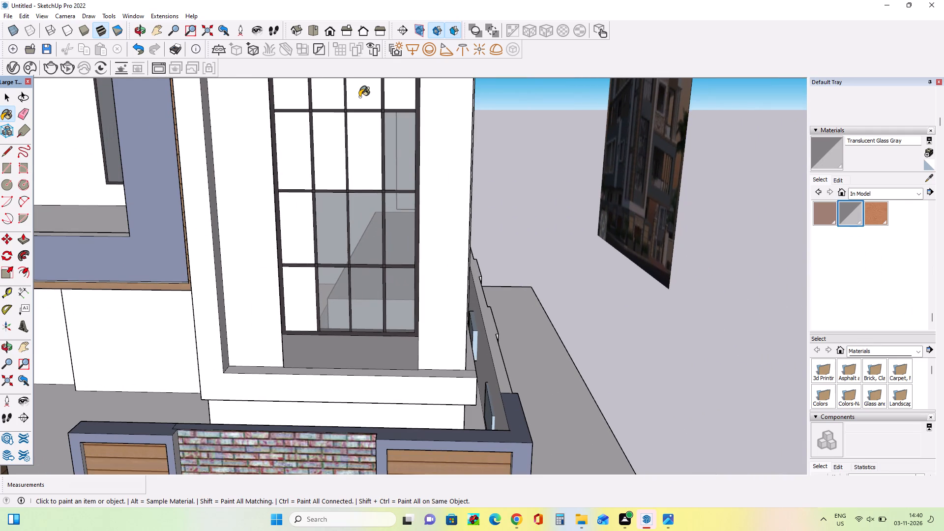
click(359, 97)
click(360, 139)
click(320, 141)
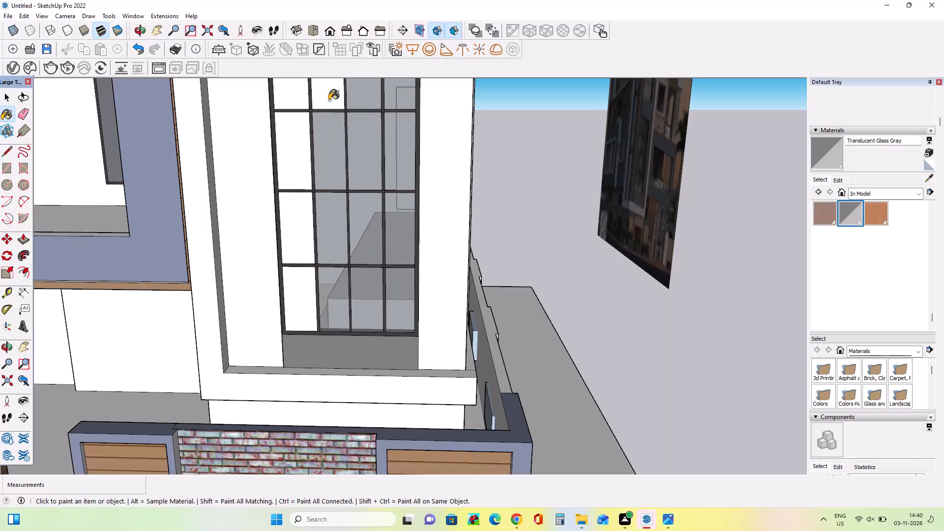
click(329, 100)
click(292, 105)
click(288, 150)
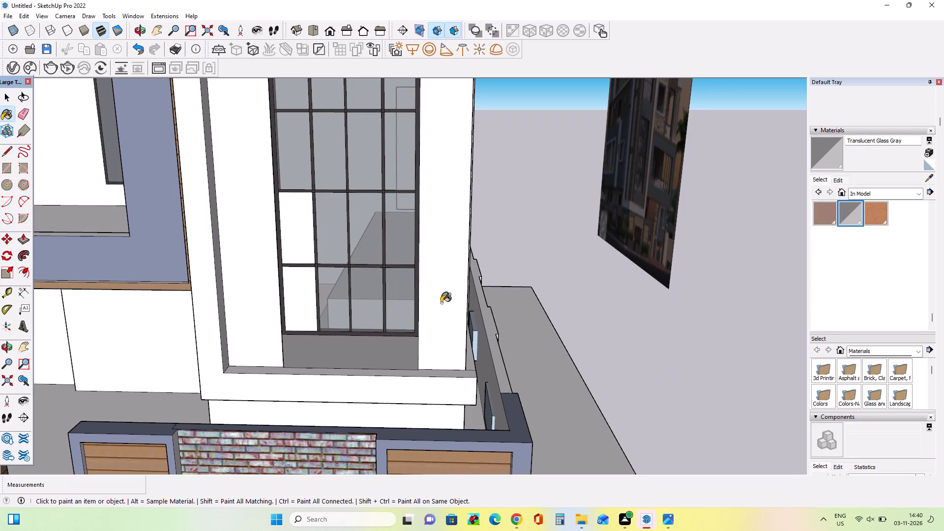
click(294, 233)
click(307, 296)
Paint all panes in the top two rows of the tower's upper window panel with Translucent Glass Gray.
scroll(319, 383, down, 3)
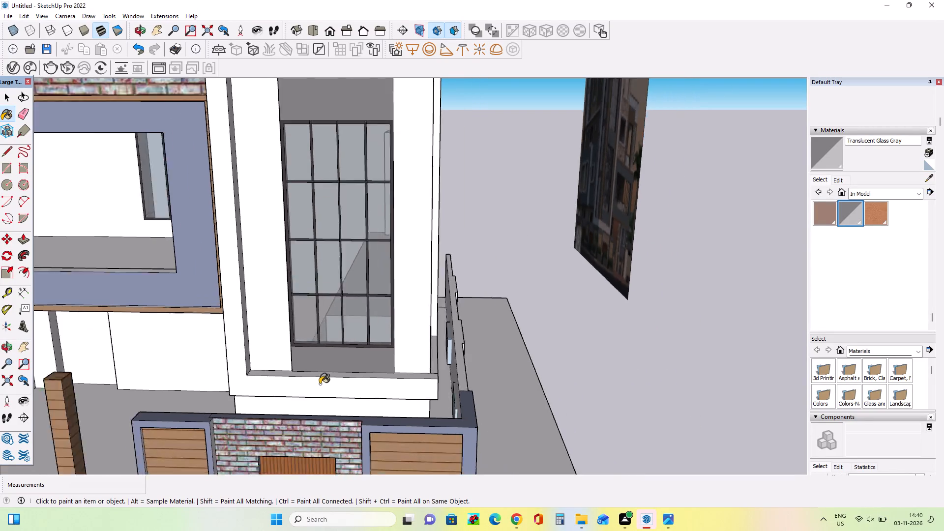
scroll(320, 384, down, 6)
middle_drag(365, 295, 385, 332)
scroll(373, 293, down, 5)
scroll(319, 171, up, 6)
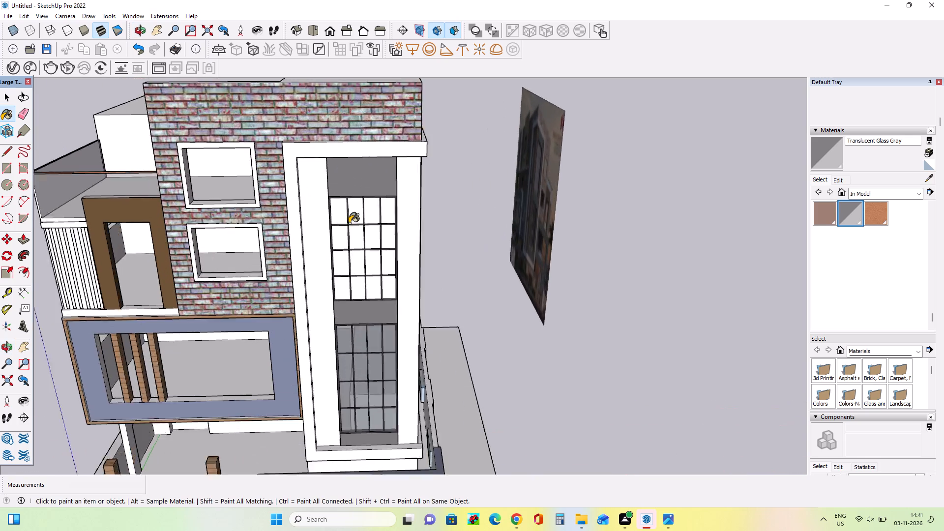
scroll(349, 223, up, 6)
middle_drag(350, 225, 335, 225)
click(324, 196)
click(349, 207)
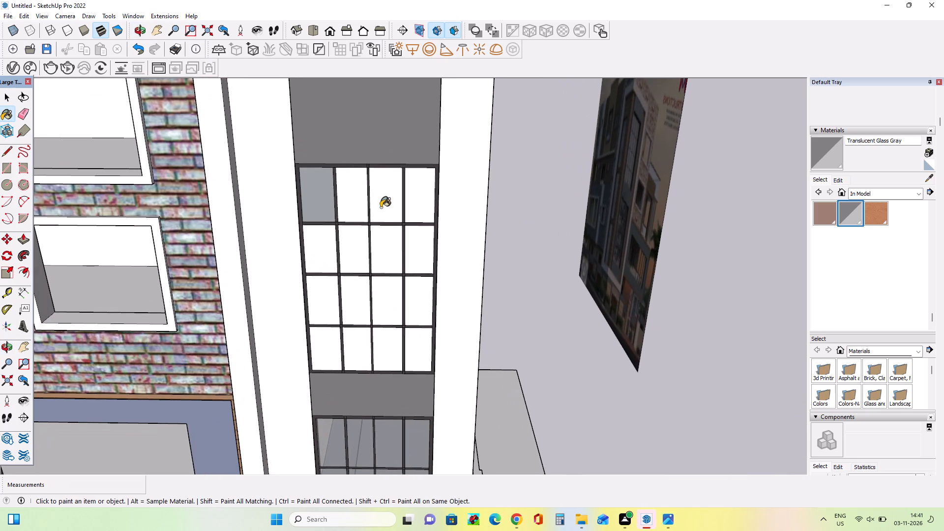
click(381, 207)
click(427, 204)
click(427, 239)
click(389, 255)
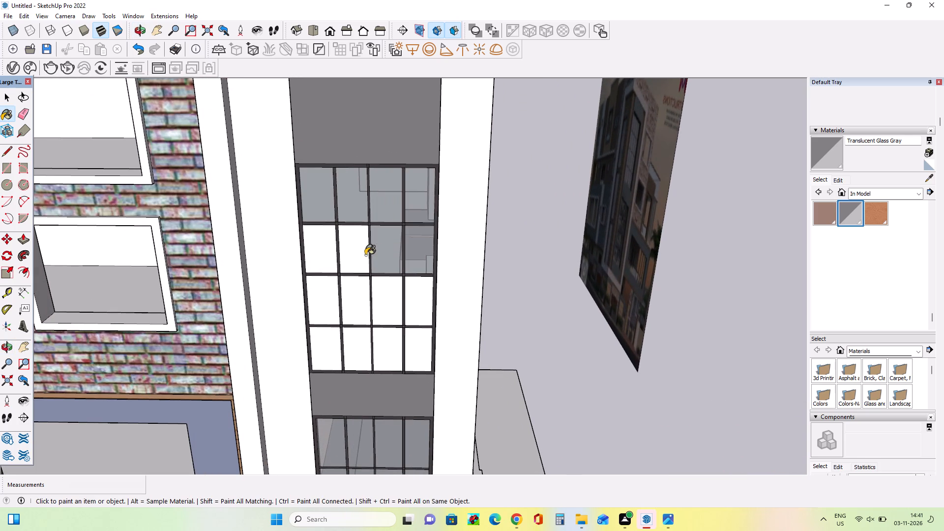
click(354, 256)
click(314, 256)
Paint all panes in the bottom two rows of the upper window panel with Translucent Glass Gray.
click(315, 310)
click(361, 307)
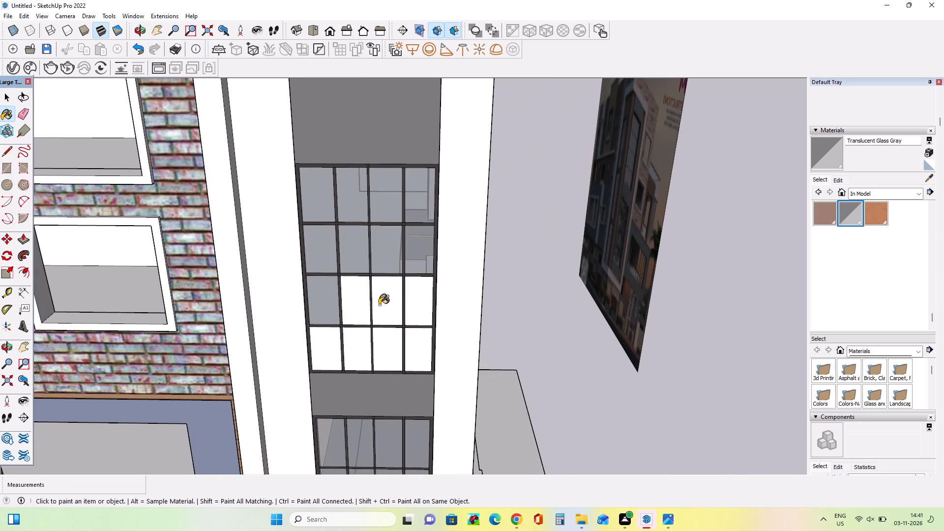
click(379, 305)
click(412, 313)
click(416, 344)
click(389, 351)
click(364, 355)
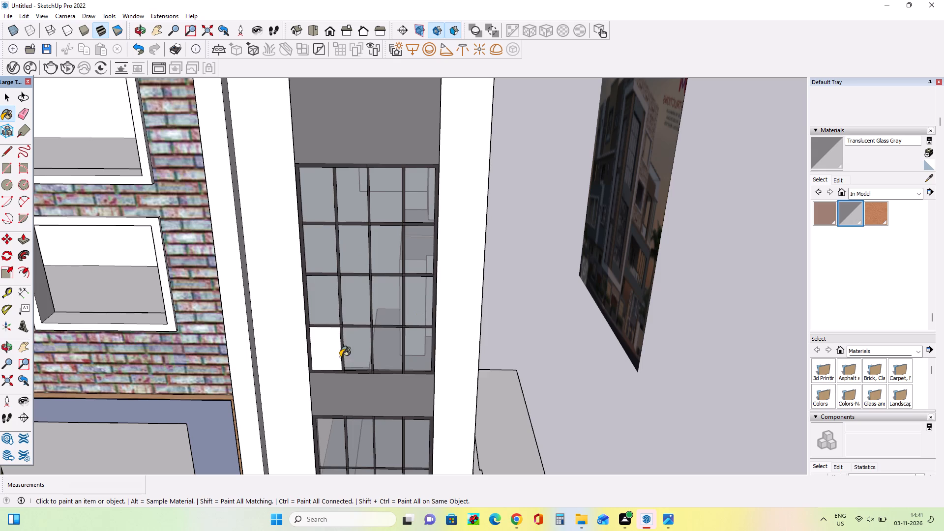
click(332, 357)
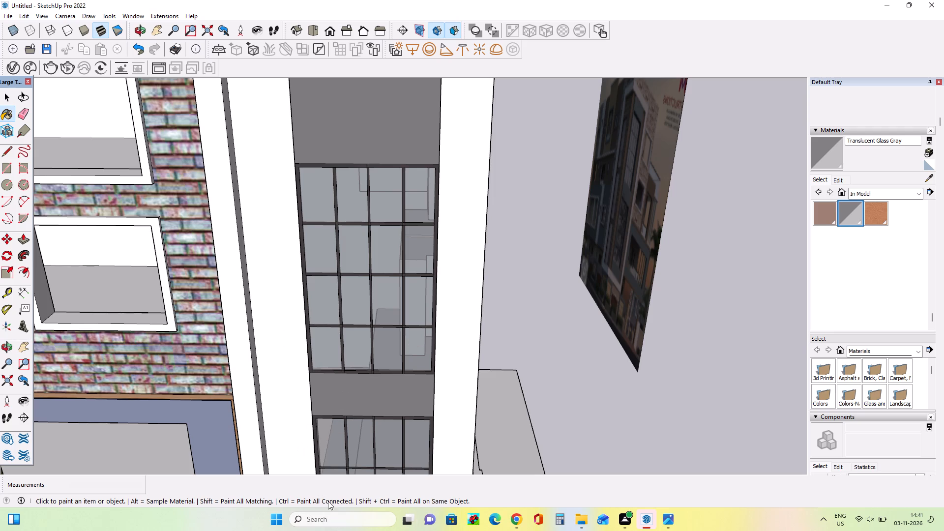
Examine the building's front and side facades against the reference image.
middle_drag(504, 393, 496, 329)
scroll(449, 322, down, 3)
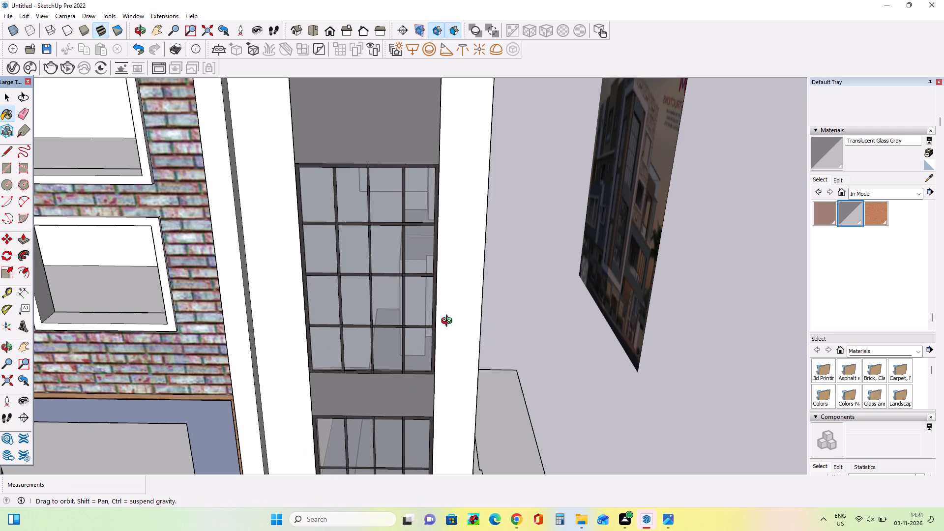
scroll(449, 322, down, 13)
middle_drag(486, 367, 324, 349)
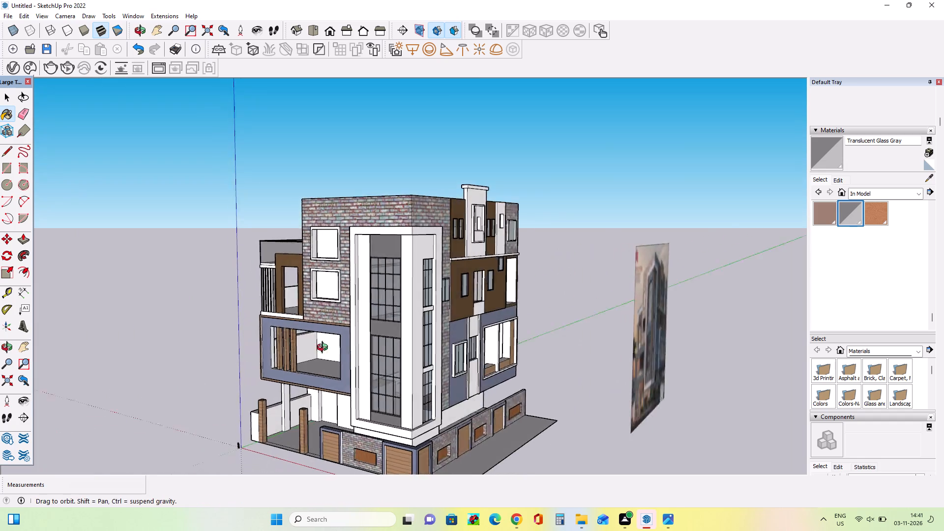
middle_drag(324, 349, 265, 354)
middle_drag(659, 354, 594, 325)
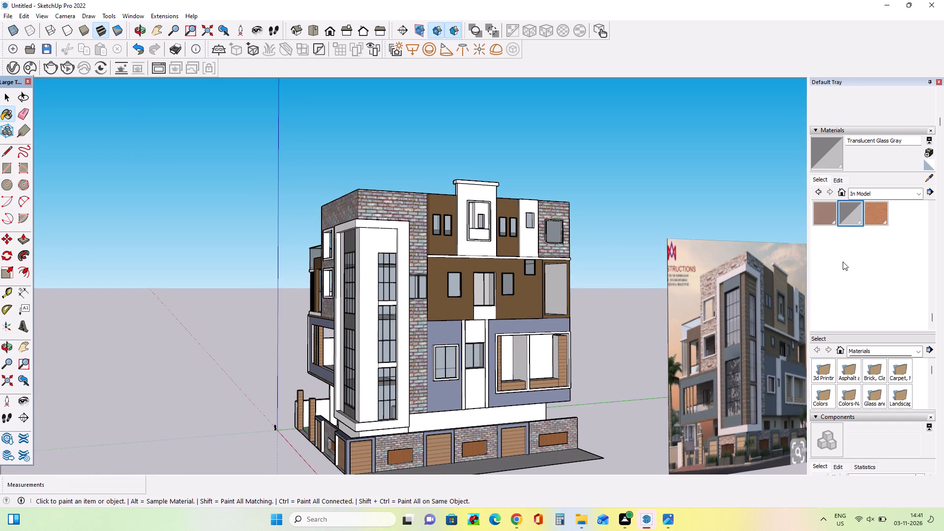
middle_drag(522, 315, 752, 324)
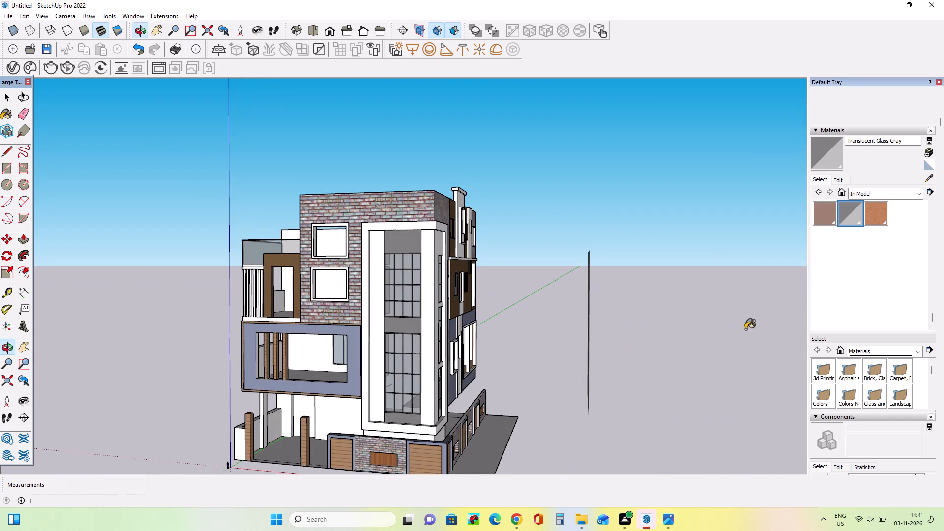
middle_drag(635, 324, 638, 331)
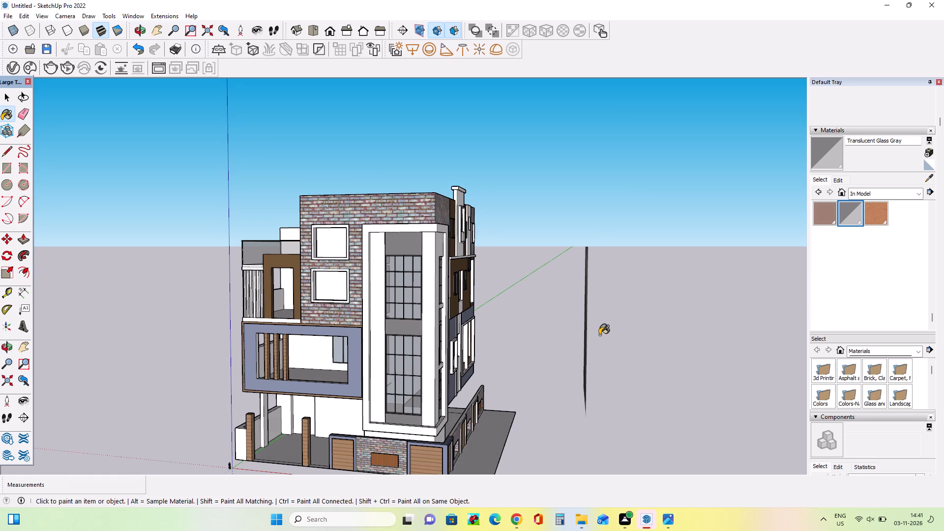
middle_drag(599, 335, 600, 328)
scroll(415, 333, up, 3)
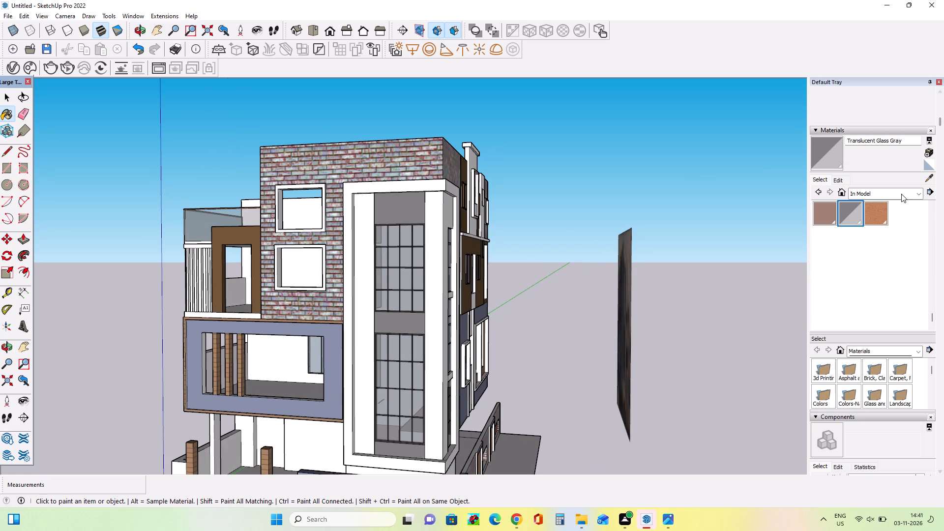
Paint the two vertical strips flanking the tower's front window panels with Cladding Siding Tan from Brick, Cladding and Siding.
click(901, 194)
scroll(894, 246, up, 3)
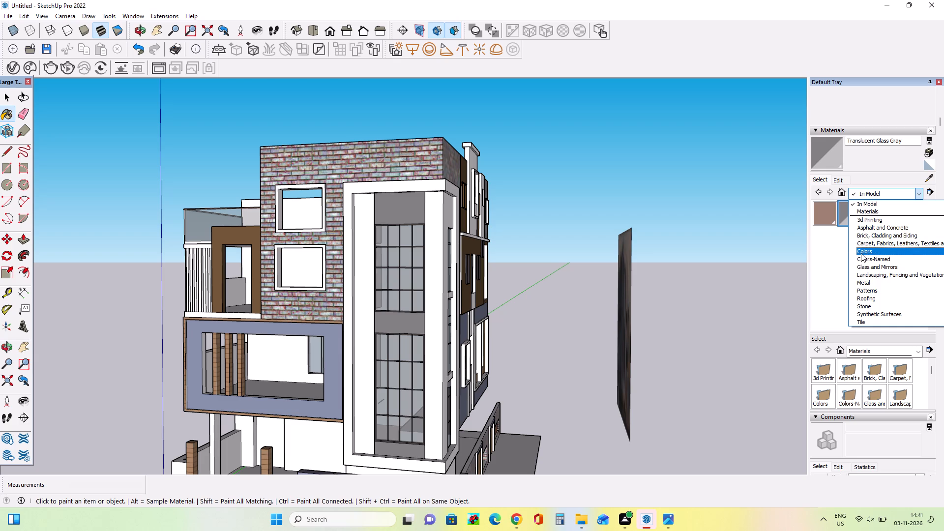
click(868, 236)
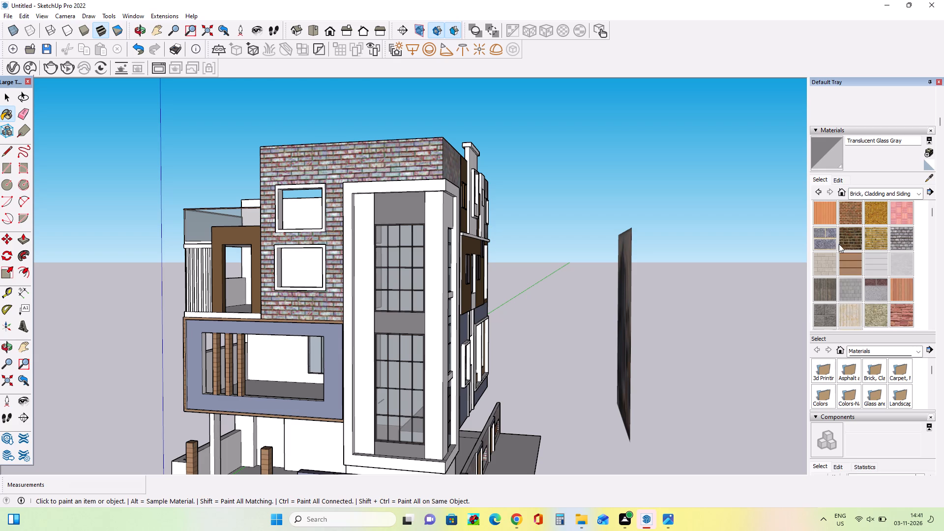
click(857, 268)
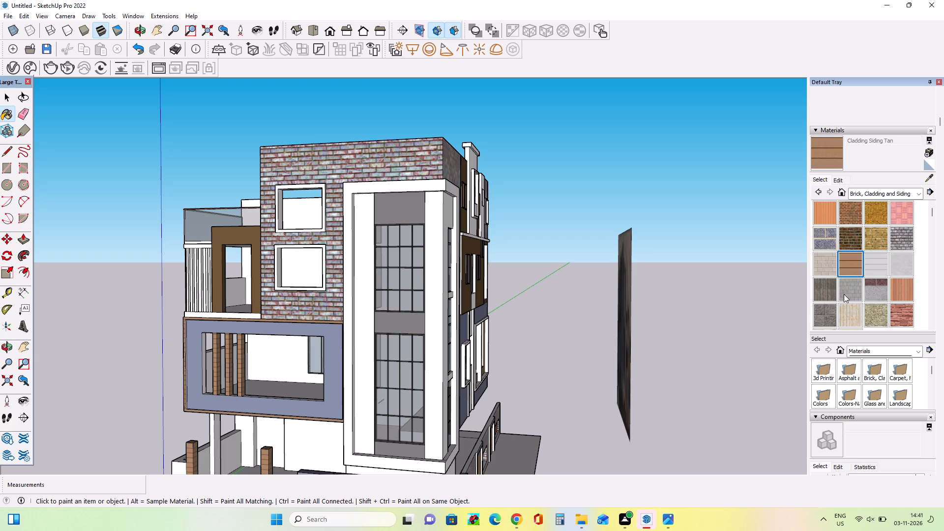
click(365, 267)
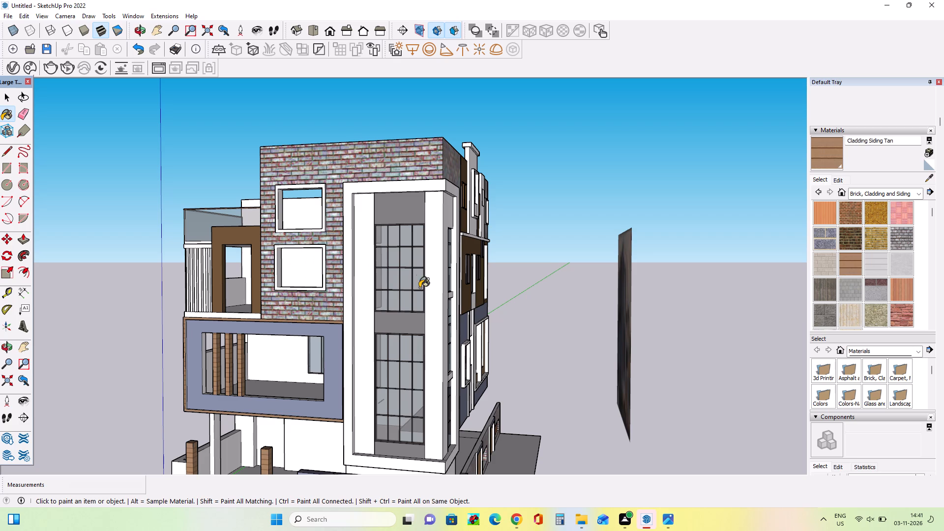
click(440, 274)
middle_drag(445, 285, 460, 303)
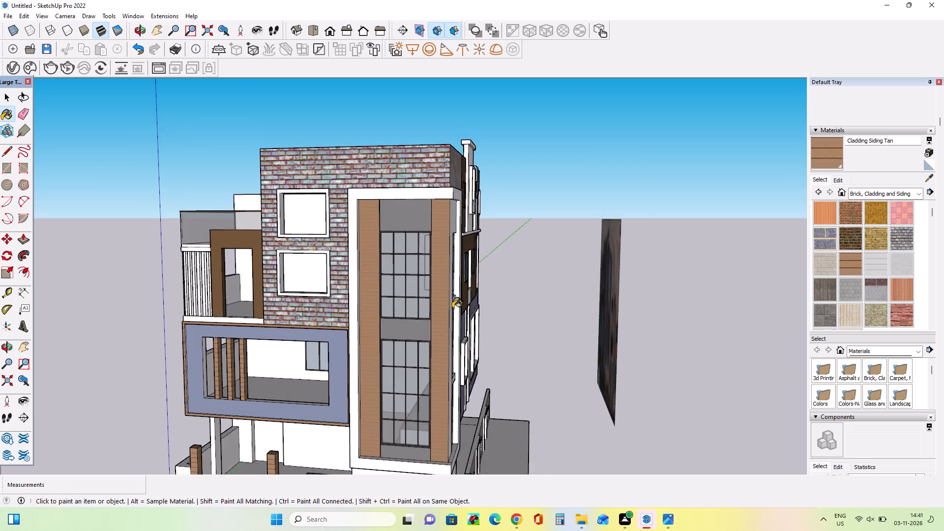
Create a new material from Cladding Siding Tan with a darker brown colour and a 50' texture size.
scroll(436, 314, up, 3)
click(930, 151)
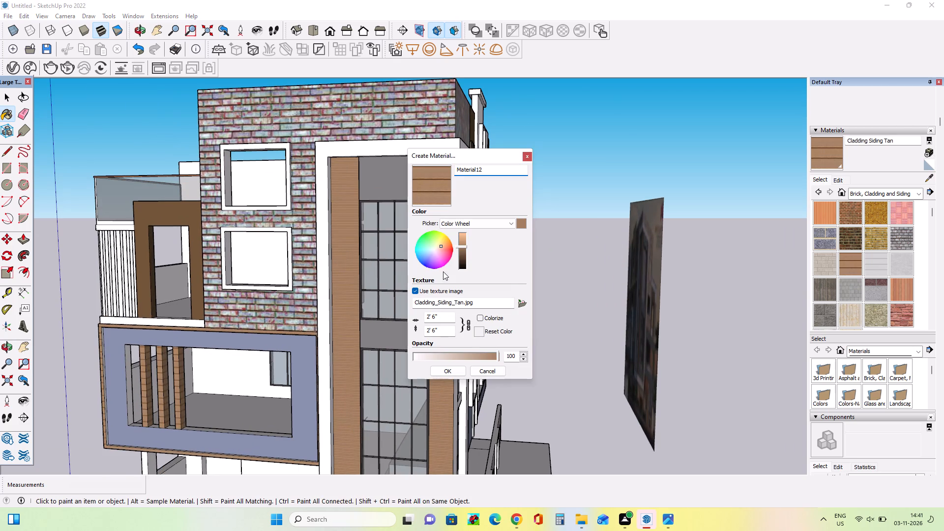
scroll(444, 271, up, 2)
click(463, 255)
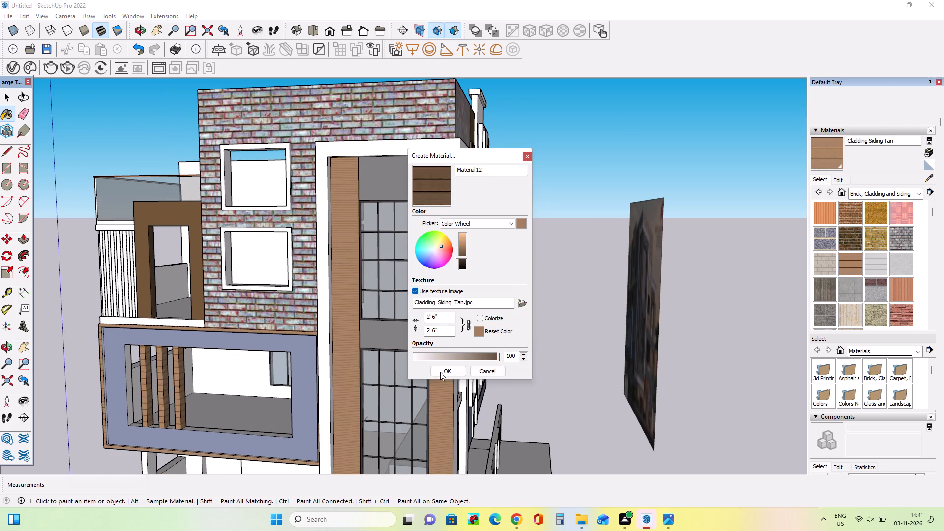
click(449, 317)
key(BackSpace)
key(BackSpace)
key(BackSpace)
key(BackSpace)
key(BackSpace)
key(BackSpace)
key(BackSpace)
key(BackSpace)
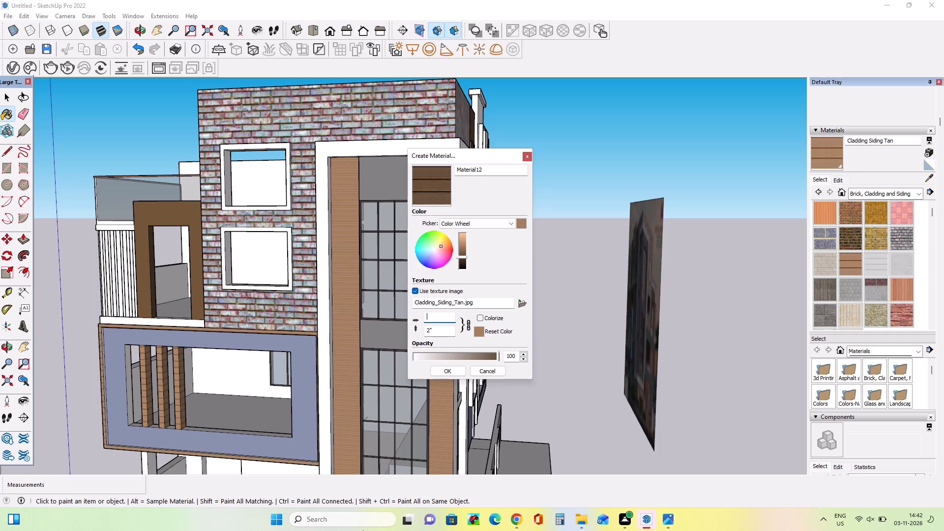
key(5)
key(0)
key(apostrophe)
click(454, 372)
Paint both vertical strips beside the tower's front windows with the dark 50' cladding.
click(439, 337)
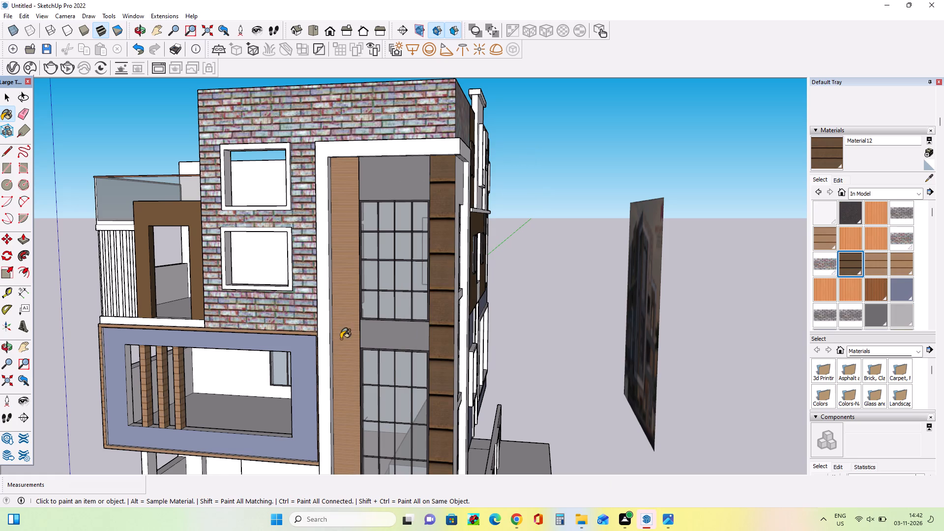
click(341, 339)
Create a copy of the dark brown cladding material with its texture size set to 30'.
middle_drag(379, 341, 424, 351)
scroll(431, 318, down, 4)
middle_drag(432, 332, 431, 342)
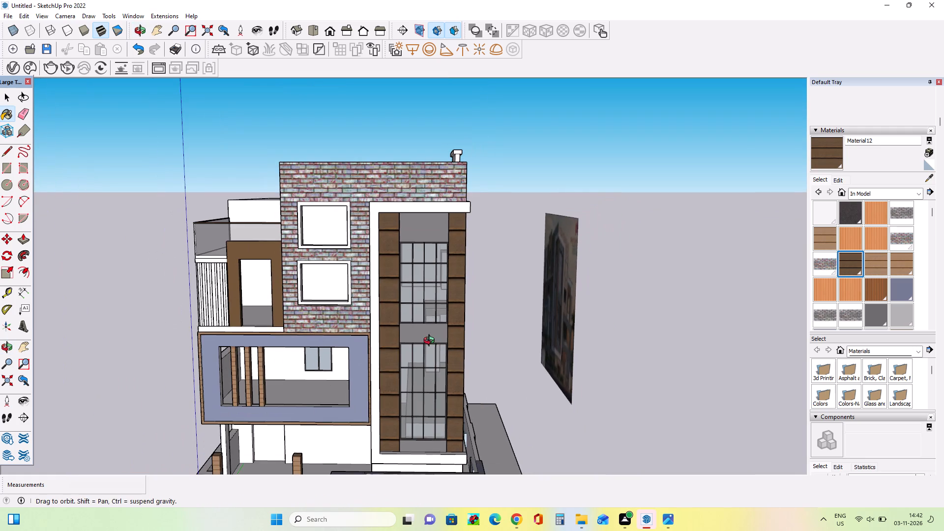
middle_drag(431, 342, 419, 346)
scroll(255, 301, up, 8)
scroll(322, 286, down, 13)
middle_drag(489, 309, 472, 277)
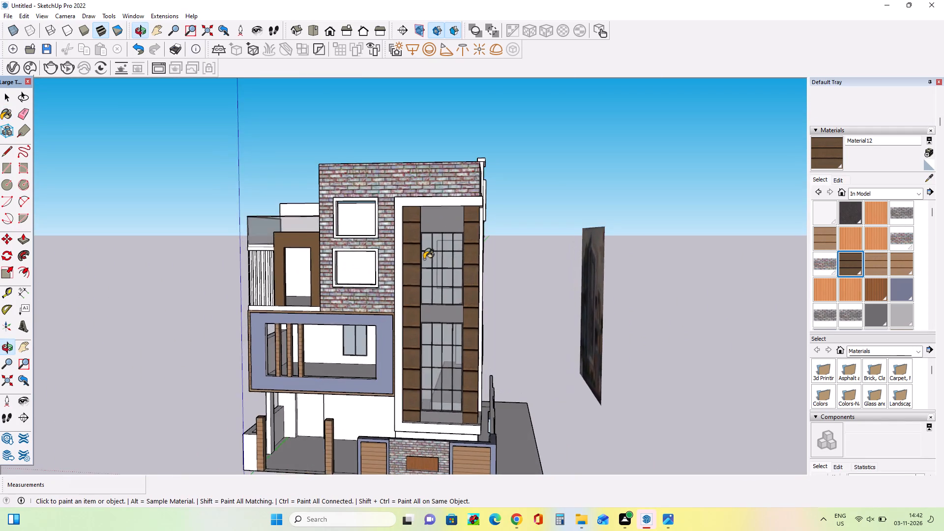
scroll(424, 259, down, 4)
middle_drag(530, 265, 525, 277)
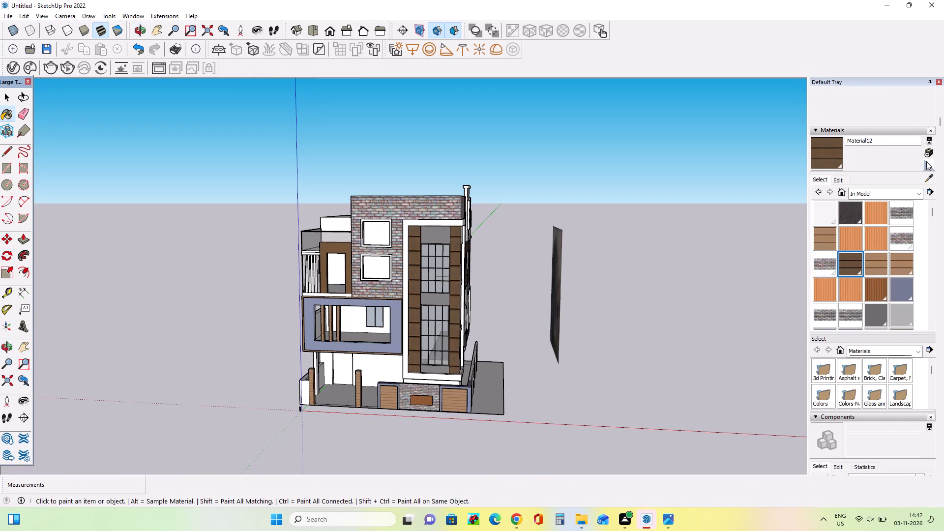
click(928, 149)
click(434, 318)
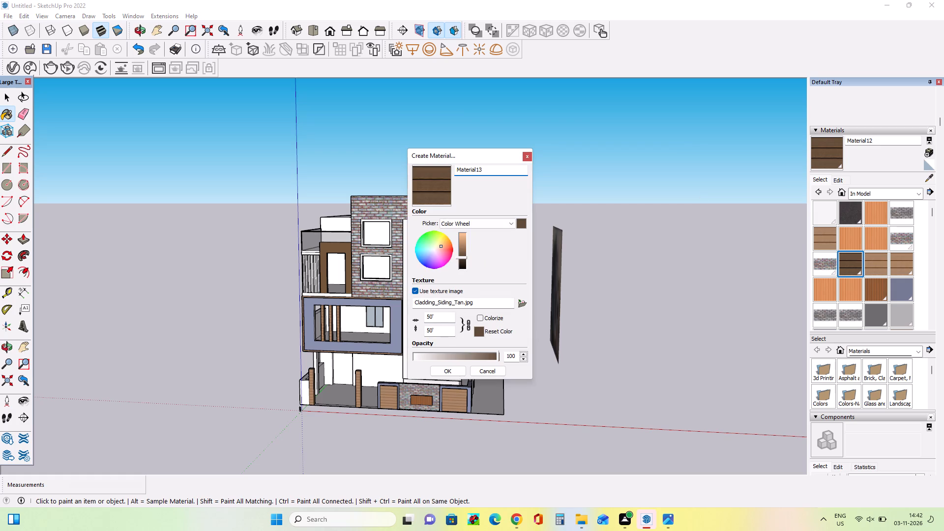
key(BackSpace)
key(BackSpace)
key(BackSpace)
key(BackSpace)
text(30')
click(451, 373)
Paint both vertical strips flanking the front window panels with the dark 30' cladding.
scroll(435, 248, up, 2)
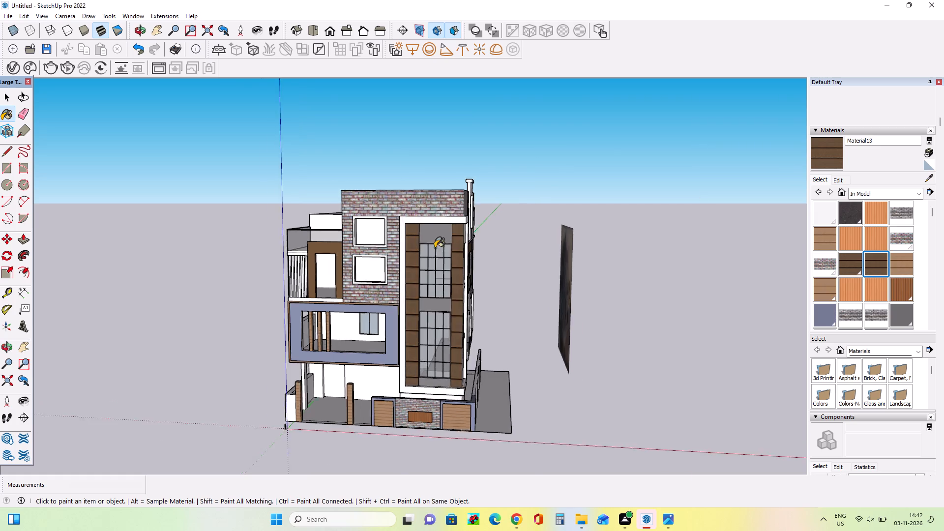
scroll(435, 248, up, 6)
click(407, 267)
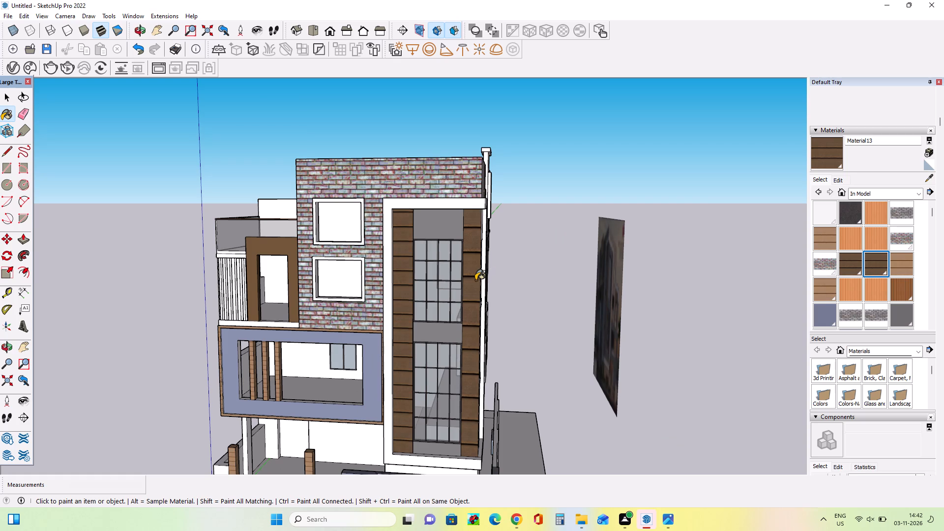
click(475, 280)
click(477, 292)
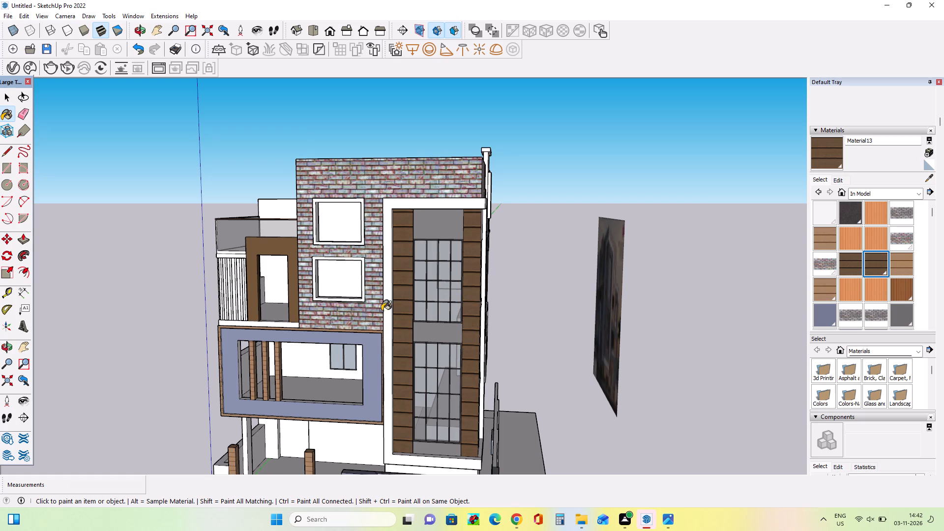
Paint the tower's side face around its narrow window column with the dark 30' cladding.
middle_drag(345, 242, 313, 229)
scroll(300, 233, down, 6)
middle_drag(560, 286, 226, 285)
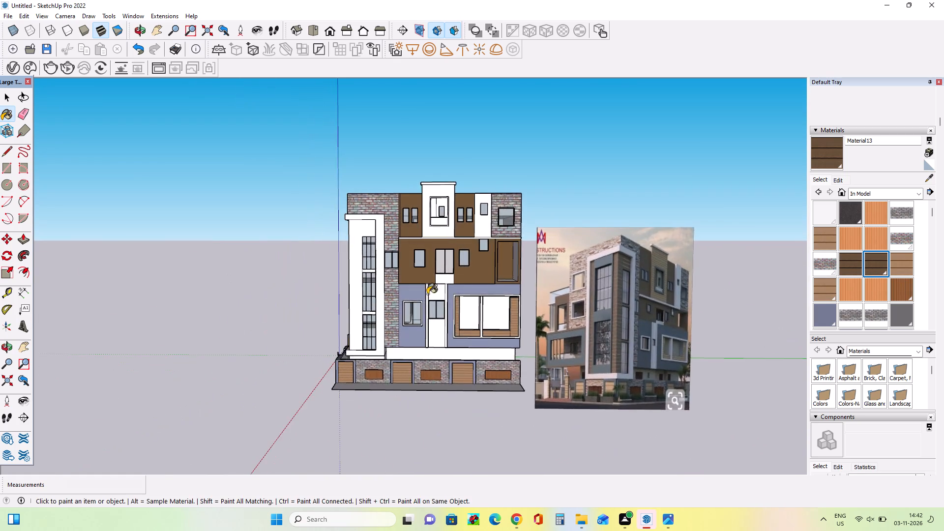
scroll(609, 300, up, 9)
middle_drag(610, 300, 681, 299)
scroll(437, 262, down, 5)
middle_drag(225, 267, 294, 276)
click(244, 283)
Create another copy of the dark brown cladding material with its texture size set to 25'.
middle_drag(267, 307, 453, 335)
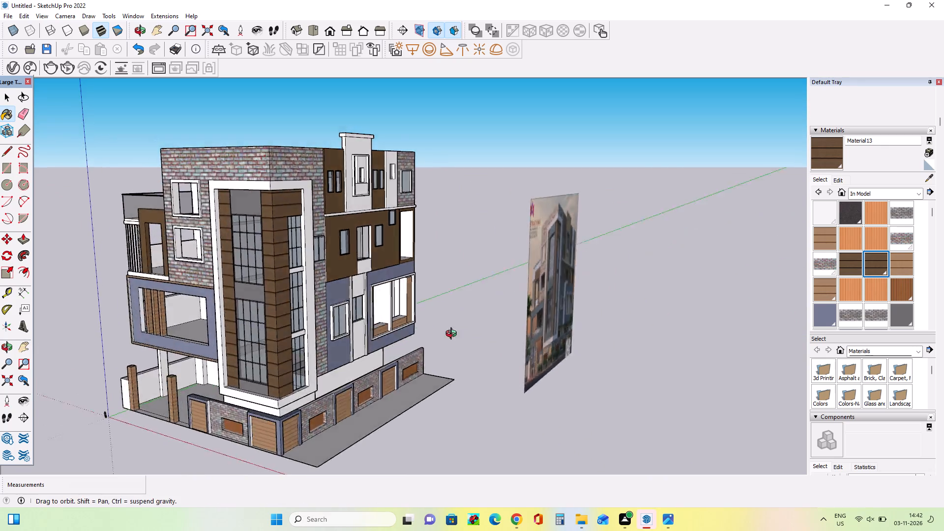
middle_drag(453, 335, 525, 318)
click(927, 154)
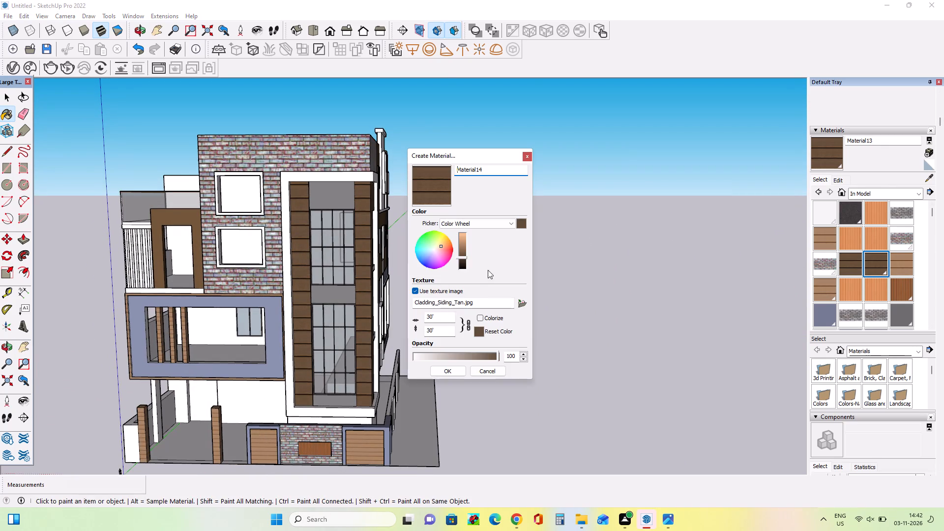
click(435, 318)
key(BackSpace)
key(BackSpace)
key(BackSpace)
text(25')
click(445, 373)
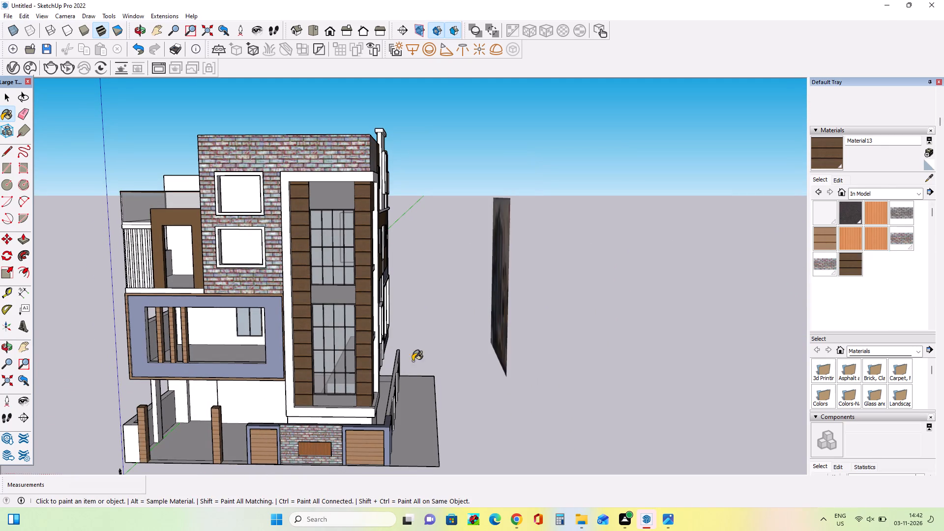
Paint both vertical strips beside the tower's front windows with the dark 25' cladding.
click(372, 364)
click(365, 365)
click(298, 382)
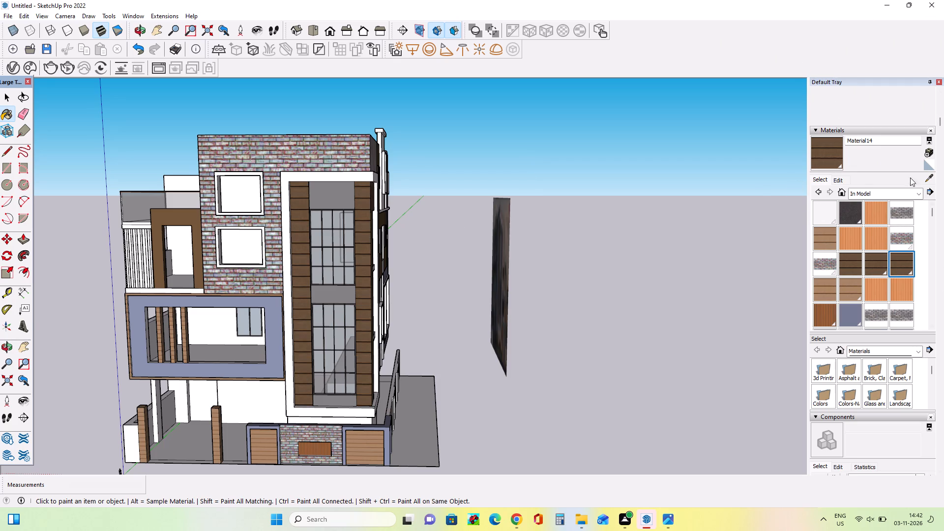
Create another copy of the dark brown cladding material with its texture size set to 20'.
click(929, 154)
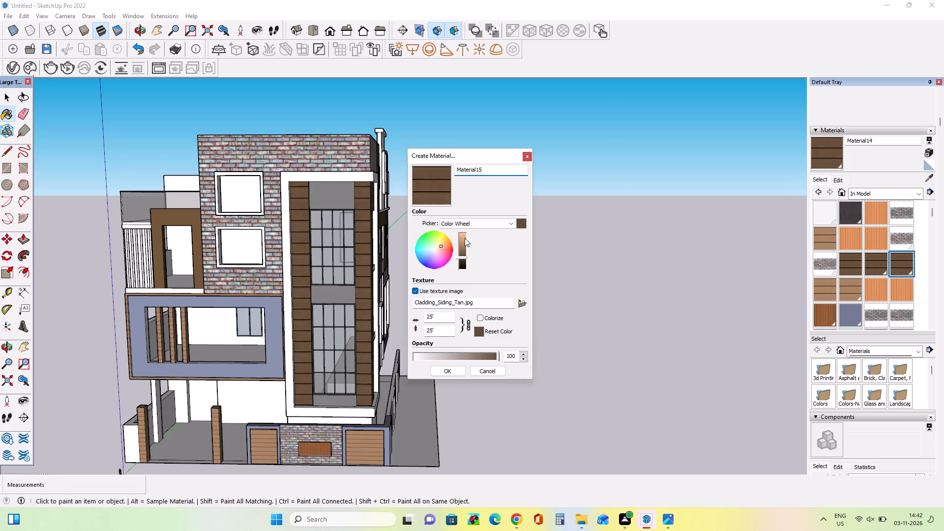
click(442, 320)
key(BackSpace)
key(BackSpace)
key(BackSpace)
key(BackSpace)
key(BackSpace)
key(BackSpace)
key(BackSpace)
text(20)
key(apostrophe)
click(440, 372)
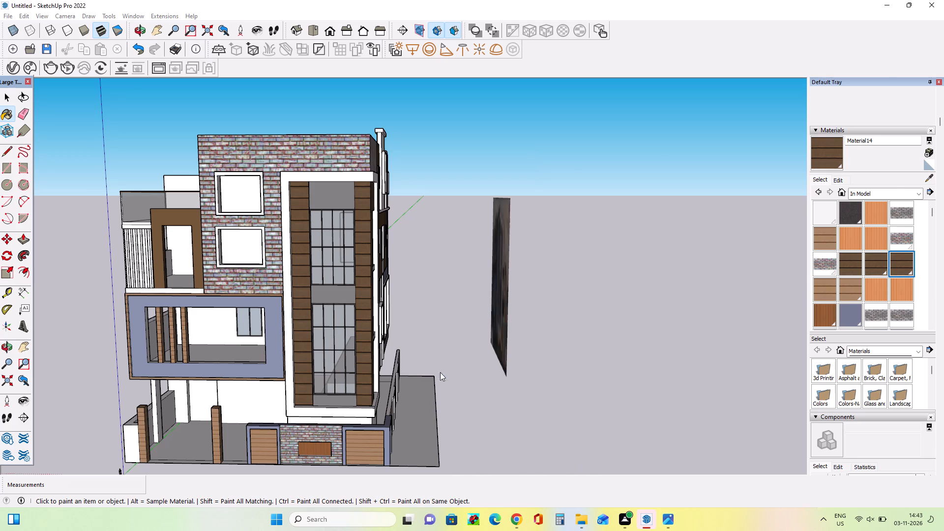
Paint both strips beside the tower's front windows and the side face around its window column with the dark 20' cladding.
click(363, 371)
click(302, 381)
middle_drag(411, 426, 178, 427)
click(343, 377)
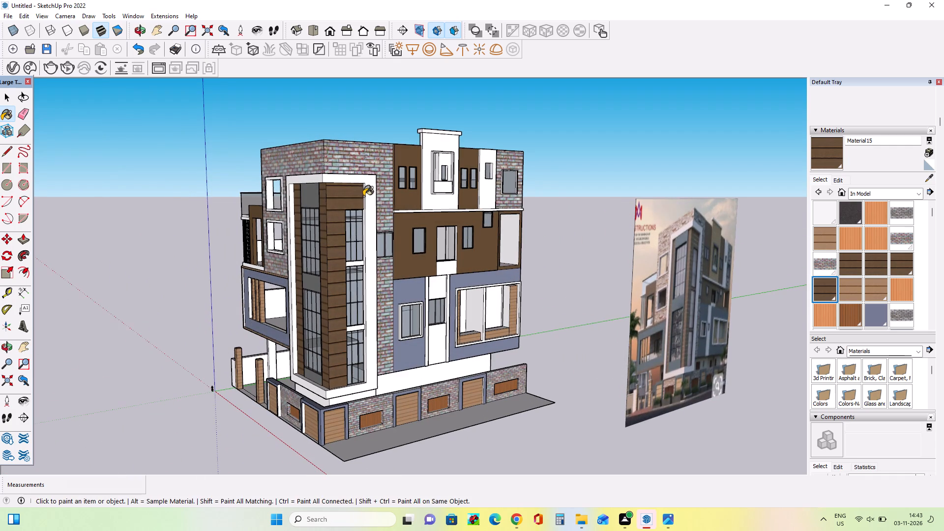
click(347, 200)
Compare the tower and side facade finishes with the reference image, examining the image's cladding up close.
middle_drag(320, 333, 535, 307)
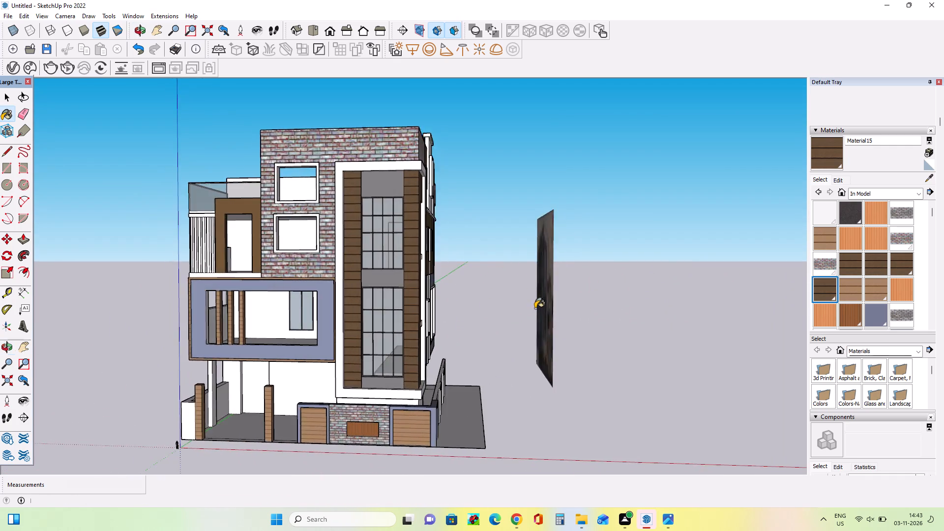
middle_drag(529, 313, 239, 319)
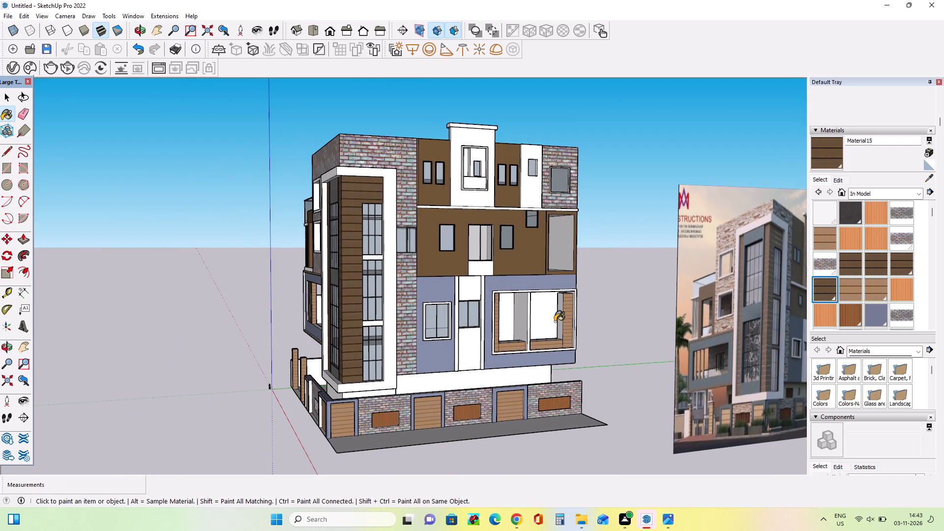
scroll(780, 335, up, 6)
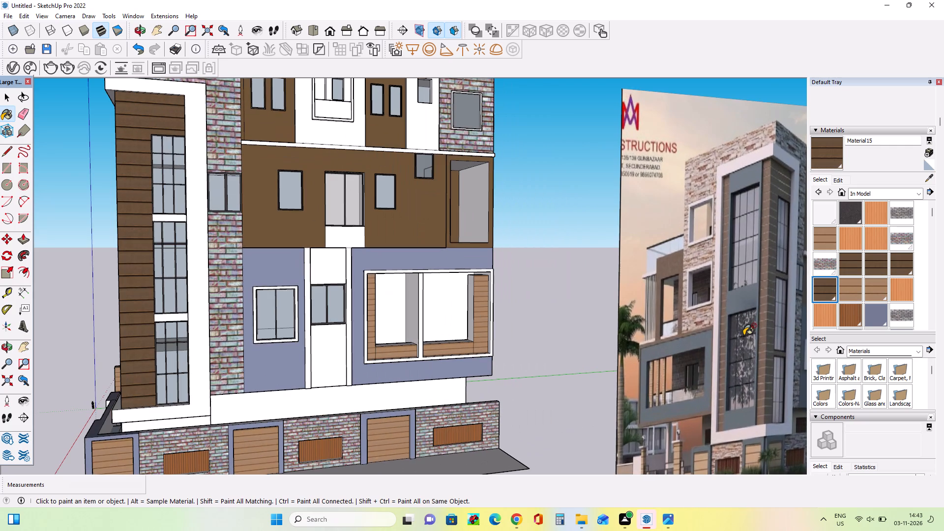
scroll(671, 317, down, 6)
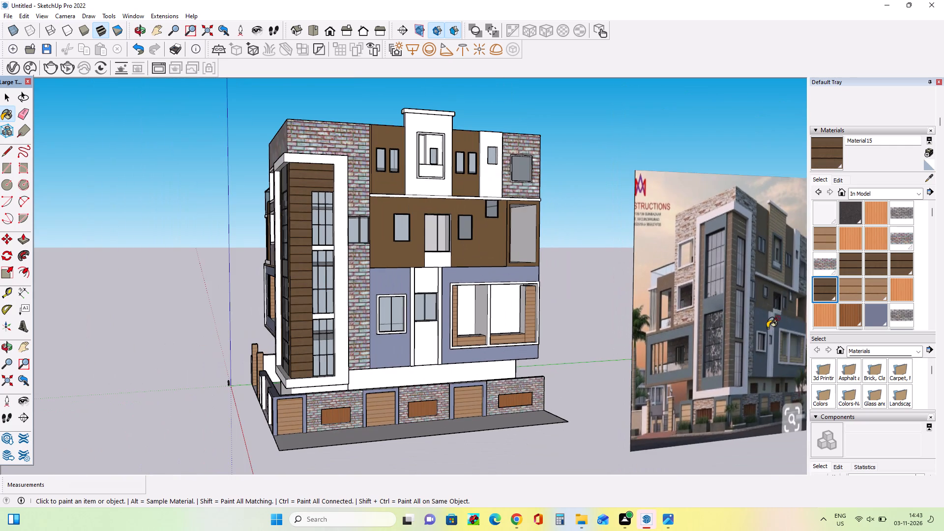
middle_drag(768, 327, 715, 336)
middle_drag(714, 335, 710, 329)
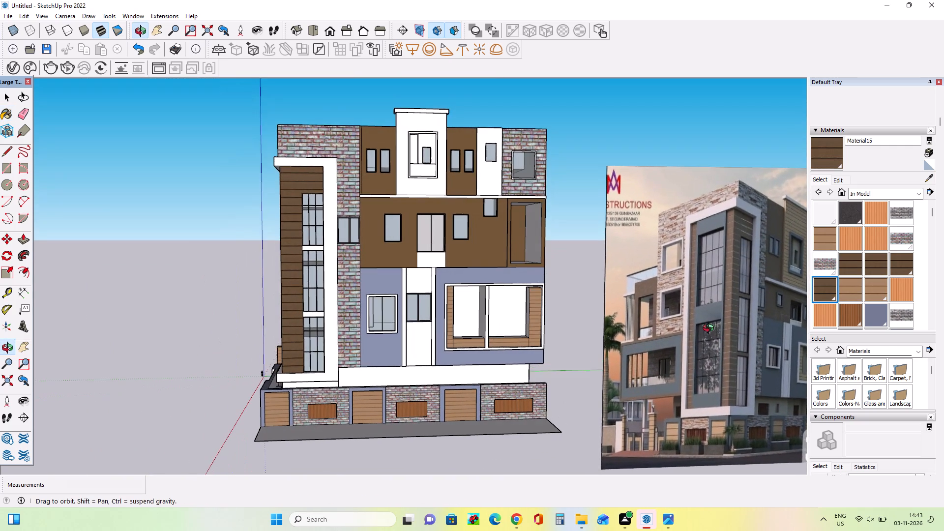
middle_drag(710, 329, 710, 324)
scroll(555, 306, down, 4)
scroll(748, 325, up, 6)
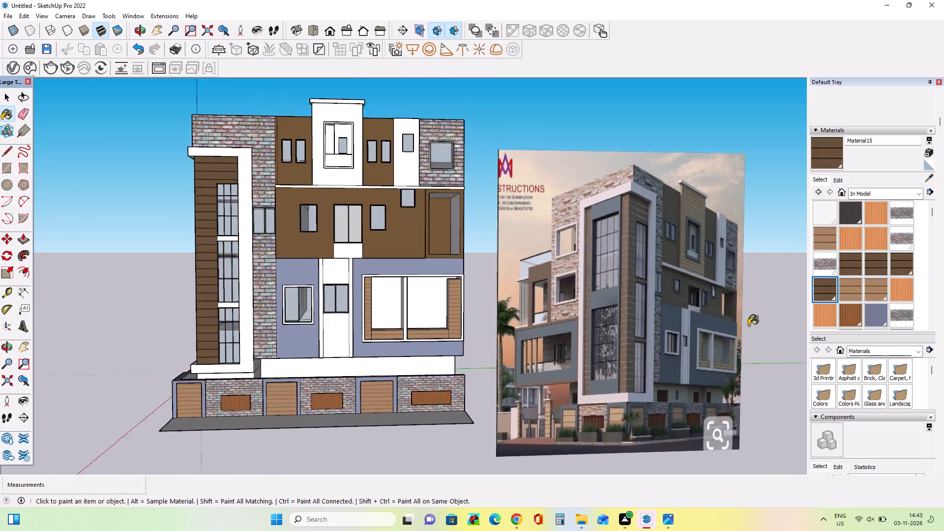
scroll(748, 325, up, 4)
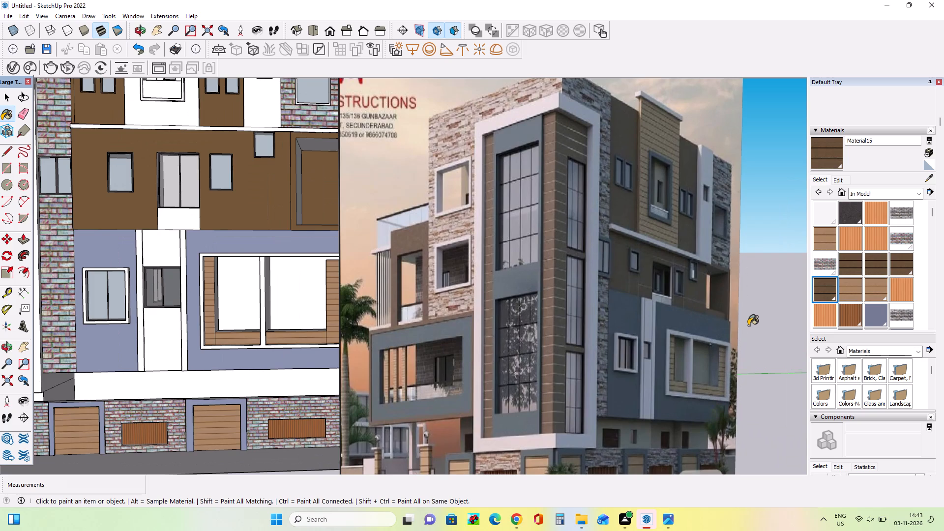
scroll(748, 325, down, 7)
middle_drag(749, 326, 697, 348)
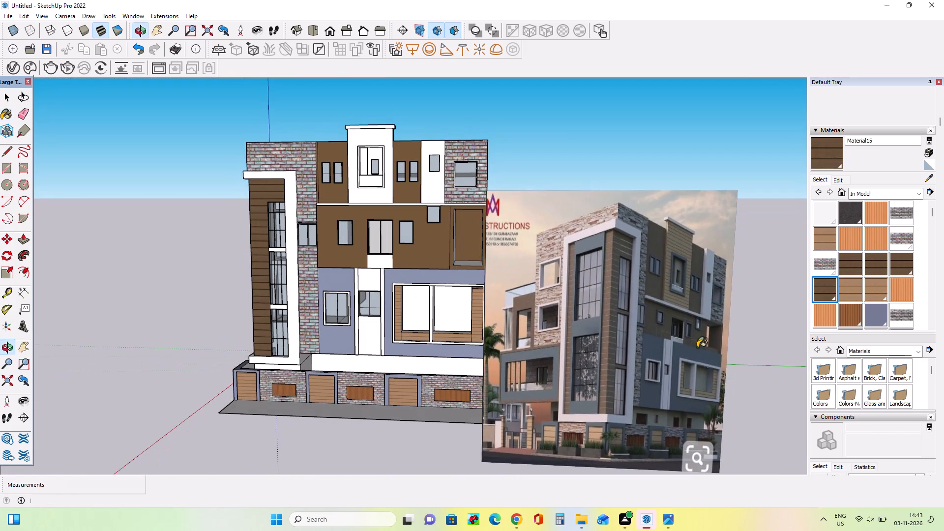
scroll(814, 294, up, 3)
scroll(676, 300, up, 7)
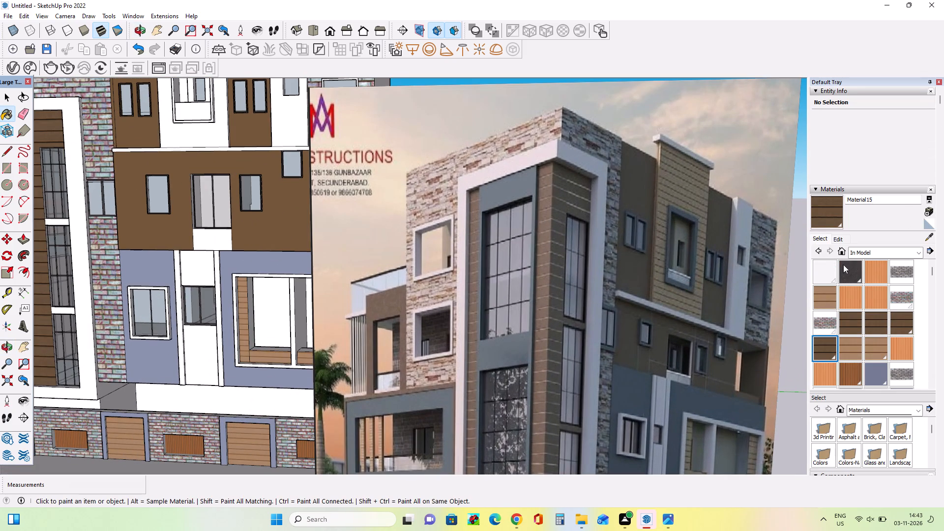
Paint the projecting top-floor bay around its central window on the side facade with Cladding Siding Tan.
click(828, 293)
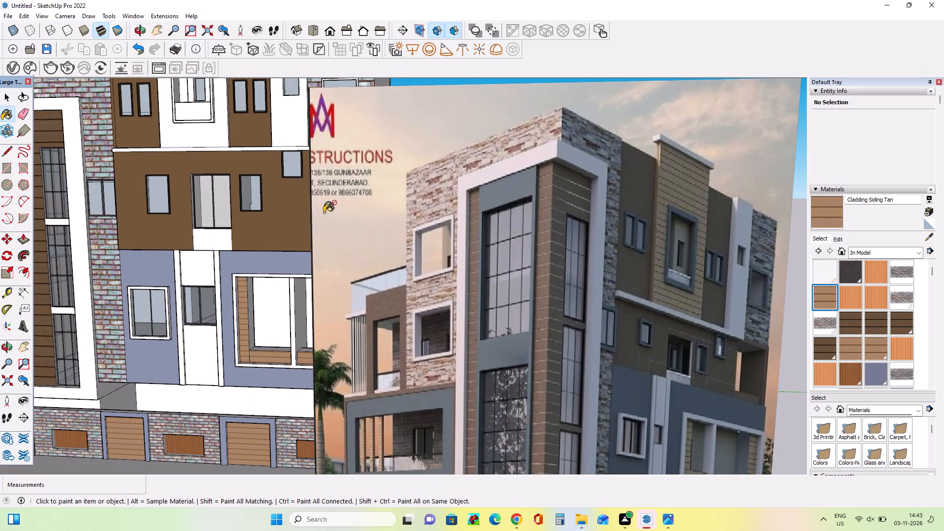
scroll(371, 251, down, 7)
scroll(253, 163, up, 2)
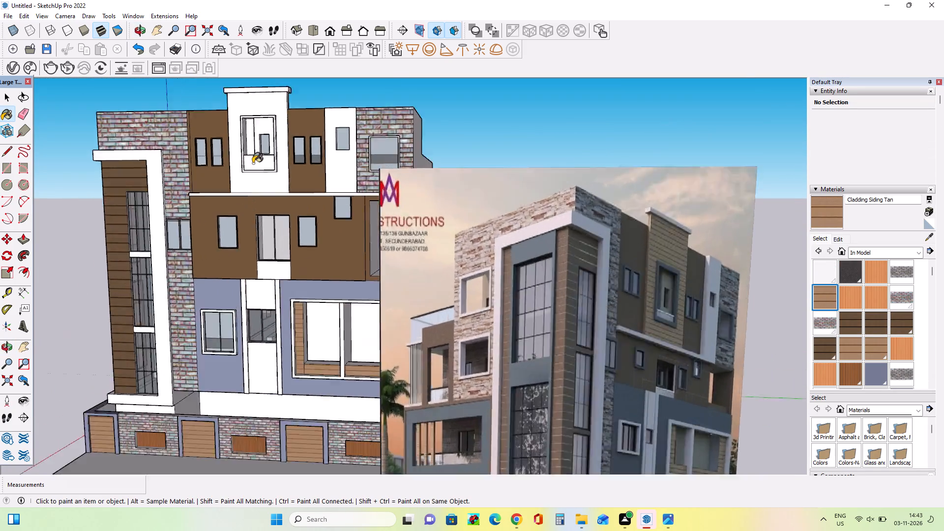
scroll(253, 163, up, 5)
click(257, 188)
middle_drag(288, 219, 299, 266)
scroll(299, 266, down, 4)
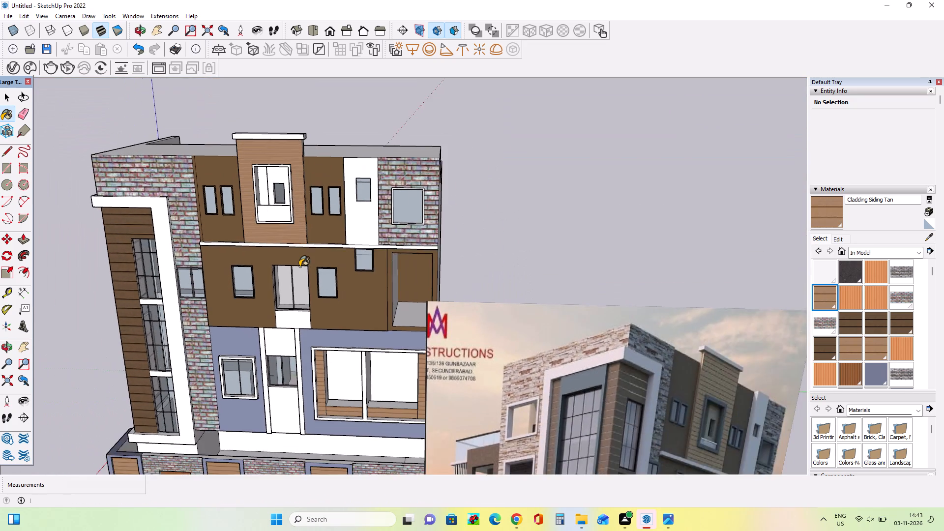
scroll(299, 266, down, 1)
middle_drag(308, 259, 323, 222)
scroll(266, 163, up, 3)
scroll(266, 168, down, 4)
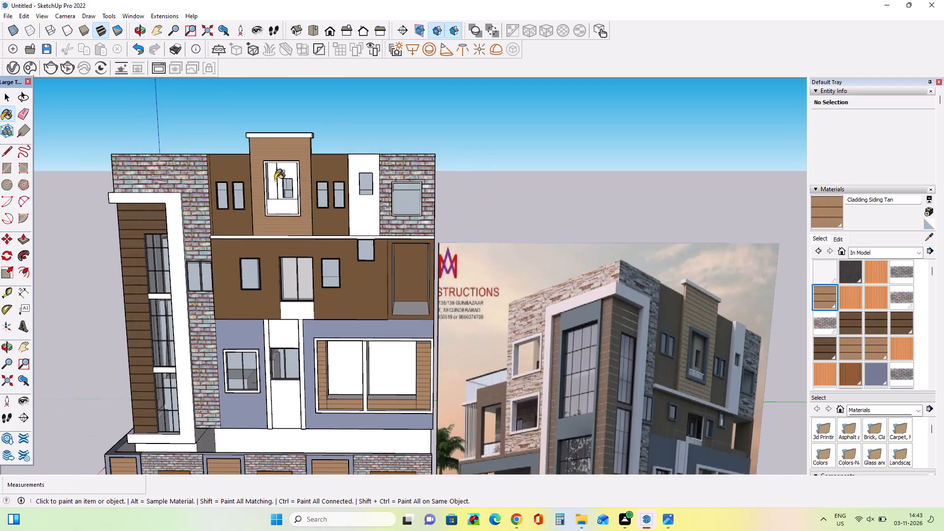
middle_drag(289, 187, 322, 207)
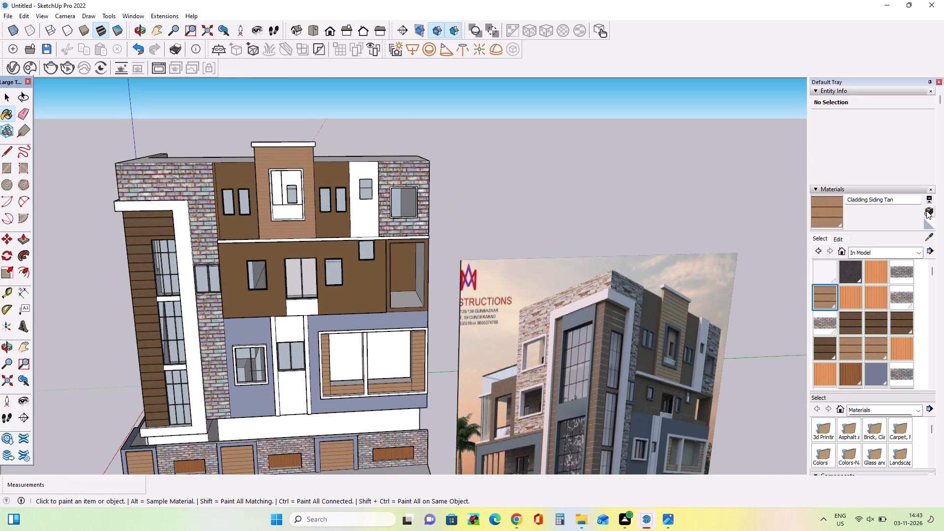
Create a lighter copy of the Cladding Siding Tan material with its texture size set to 10'.
click(927, 210)
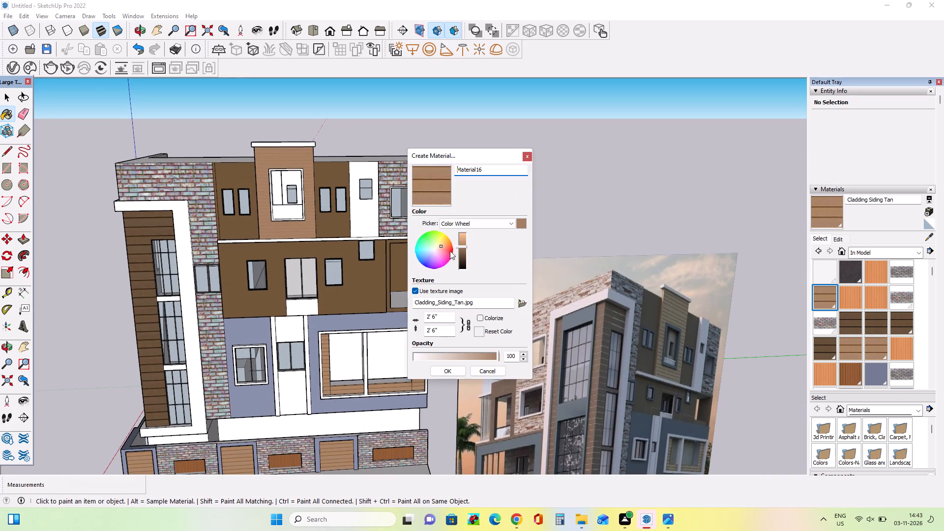
click(445, 317)
key(BackSpace)
key(BackSpace)
key(BackSpace)
key(BackSpace)
key(BackSpace)
key(BackSpace)
key(BackSpace)
key(BackSpace)
key(BackSpace)
key(BackSpace)
key(BackSpace)
key(BackSpace)
key(BackSpace)
key(BackSpace)
key(BackSpace)
key(BackSpace)
key(BackSpace)
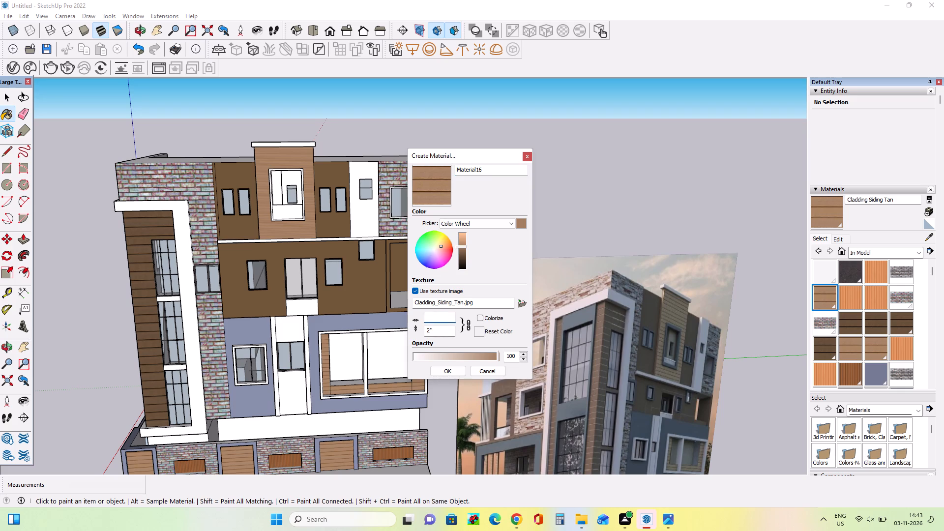
key(5)
key(BackSpace)
key(BackSpace)
text(10')
click(461, 241)
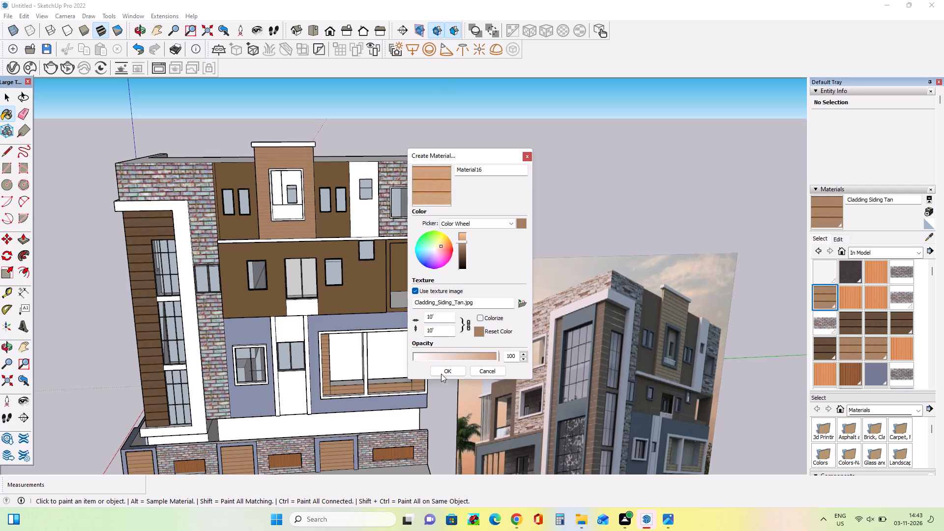
click(443, 374)
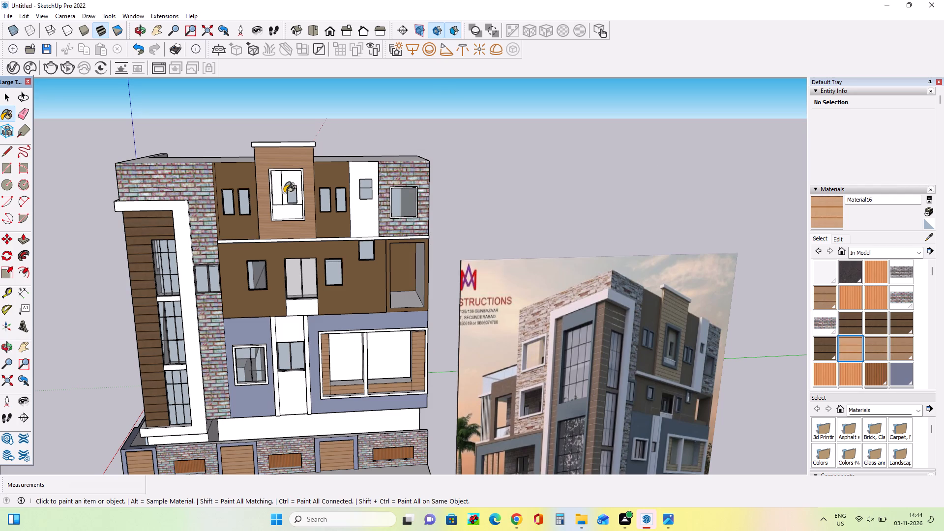
Repaint the side facade's projecting top-floor bay with the lighter 10' tan cladding.
click(287, 155)
middle_drag(328, 171, 394, 194)
scroll(442, 204, down, 4)
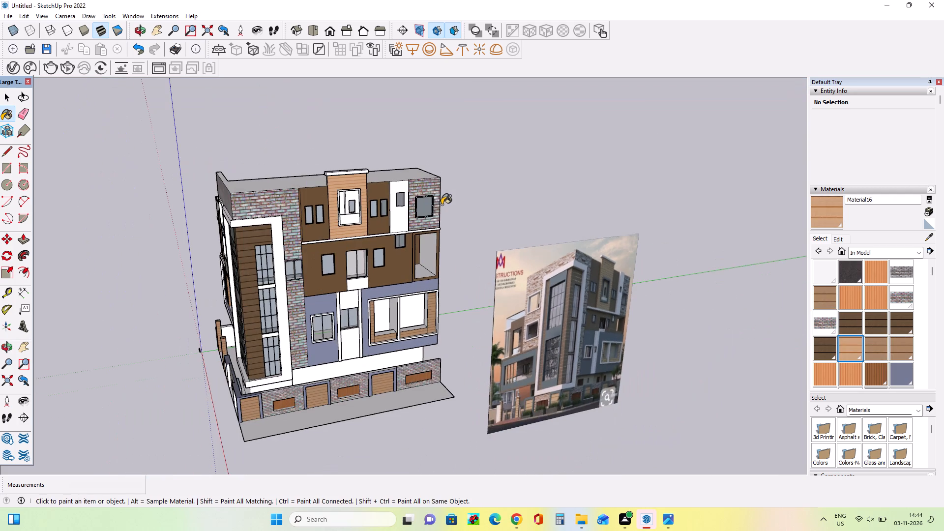
Examine the reference image beside the model to compare the side facade's remaining finishes.
middle_drag(575, 260, 454, 227)
scroll(615, 303, up, 3)
middle_click(604, 306)
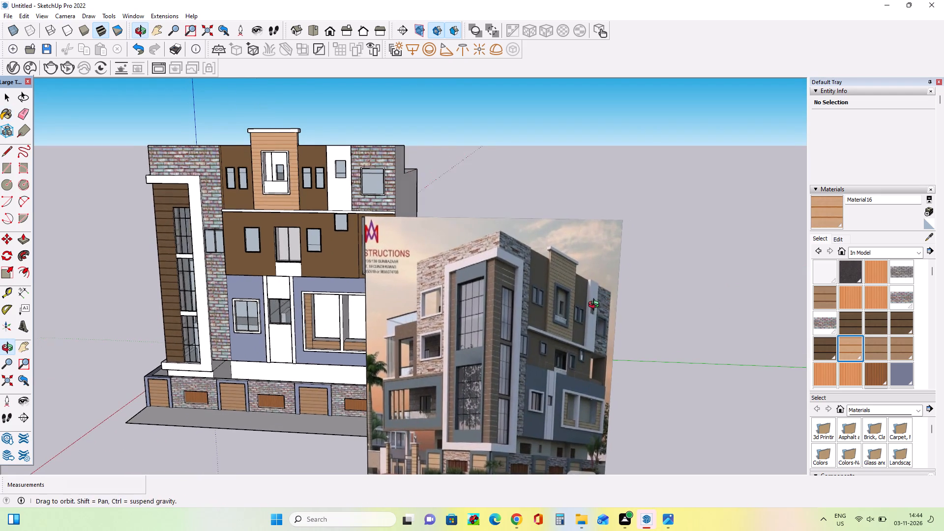
scroll(601, 304, down, 3)
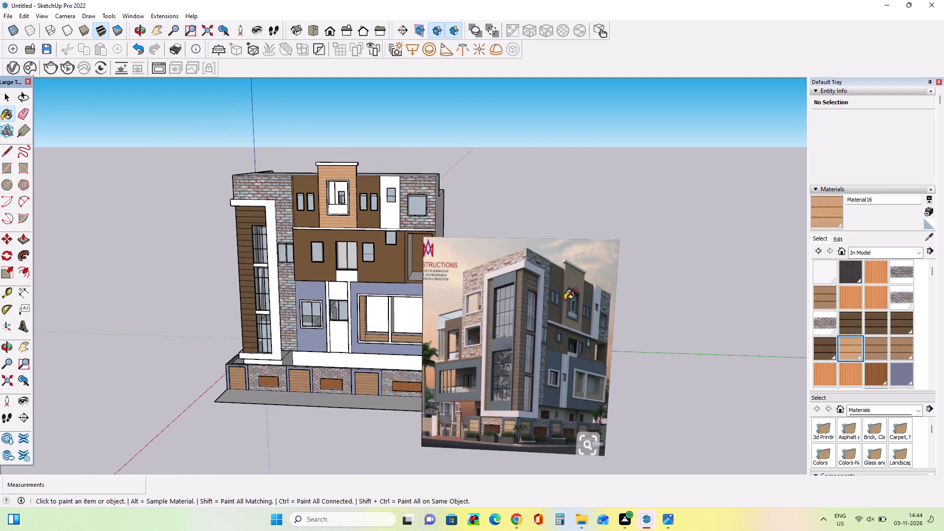
middle_drag(406, 239, 421, 204)
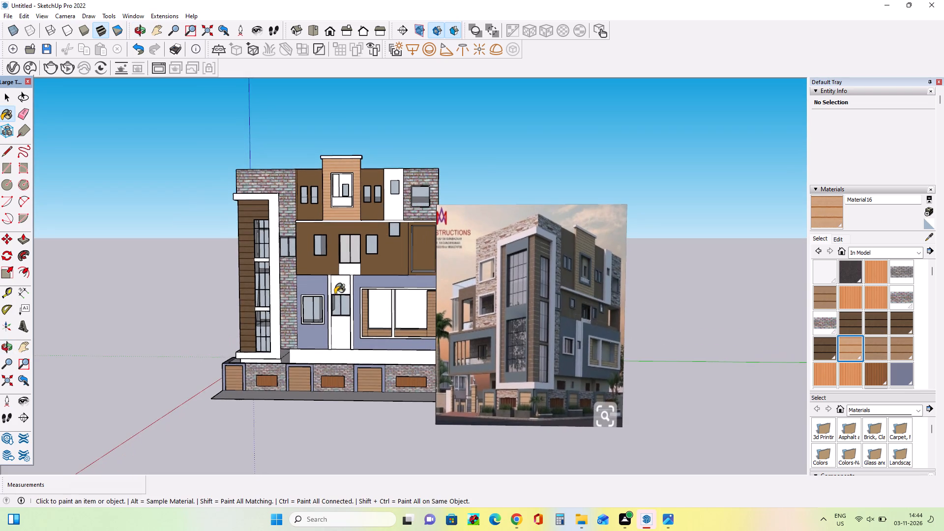
scroll(335, 295, down, 3)
middle_drag(563, 377, 518, 390)
scroll(436, 374, up, 3)
middle_drag(436, 374, 428, 386)
scroll(492, 302, up, 6)
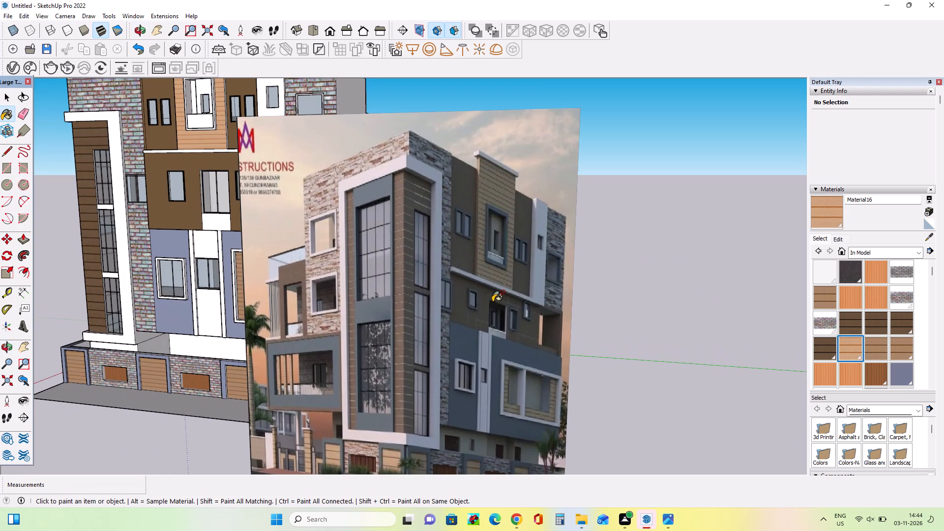
scroll(499, 304, down, 4)
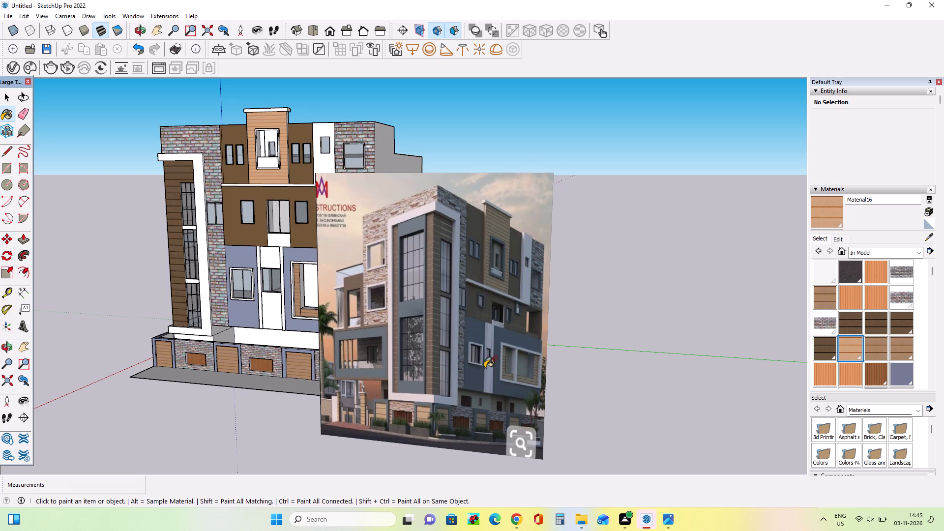
middle_drag(518, 284, 501, 313)
middle_drag(478, 313, 473, 301)
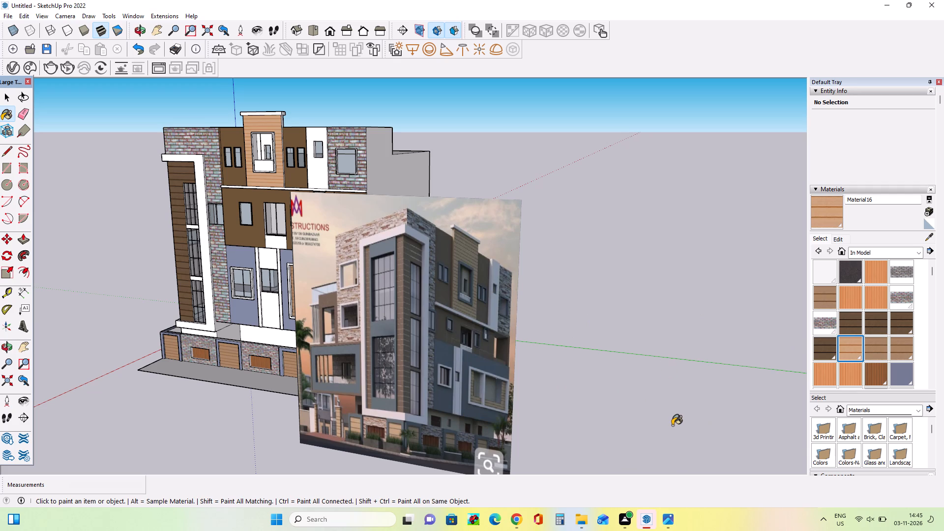
middle_drag(672, 425, 670, 447)
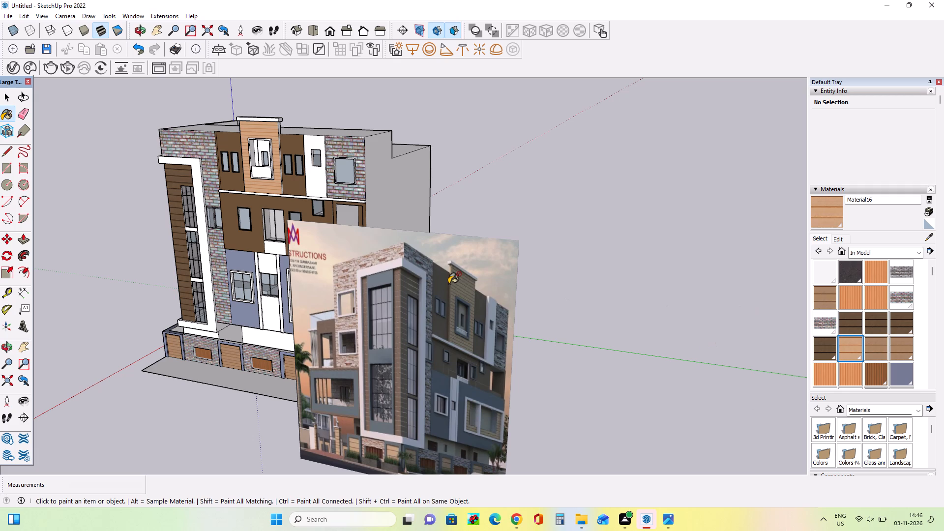
Paint the frame of the top-floor window in the side facade's brick section with Asphalt New.
middle_drag(450, 283, 454, 265)
scroll(468, 237, down, 6)
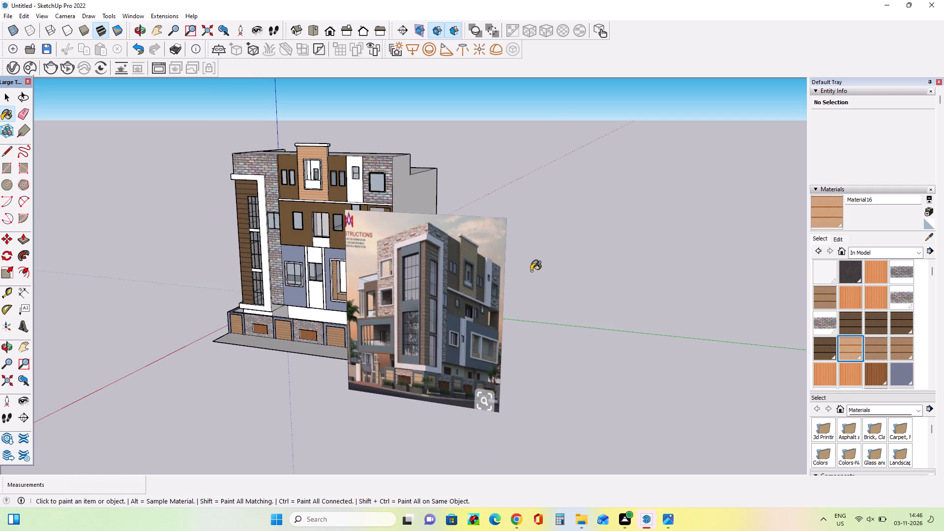
middle_drag(531, 272, 464, 295)
scroll(388, 307, up, 8)
middle_drag(409, 305, 447, 303)
scroll(573, 331, up, 2)
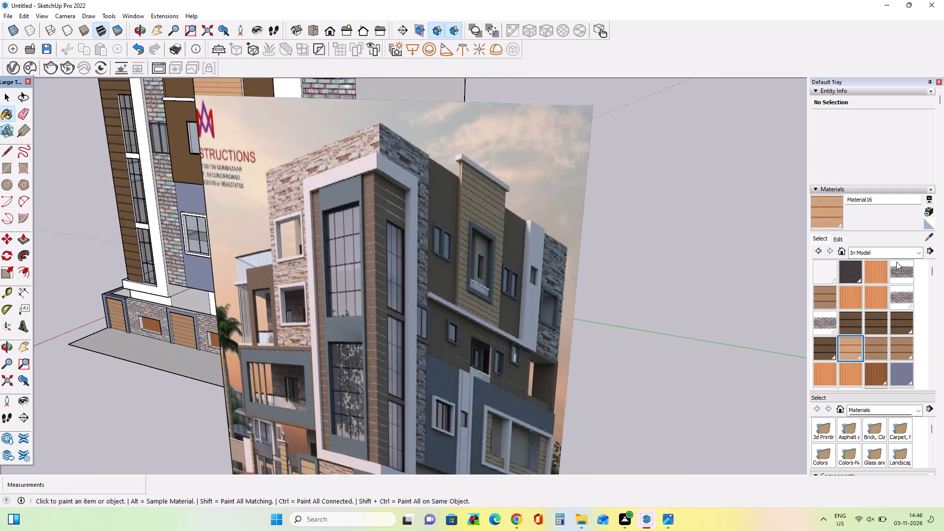
click(852, 275)
scroll(571, 296, down, 8)
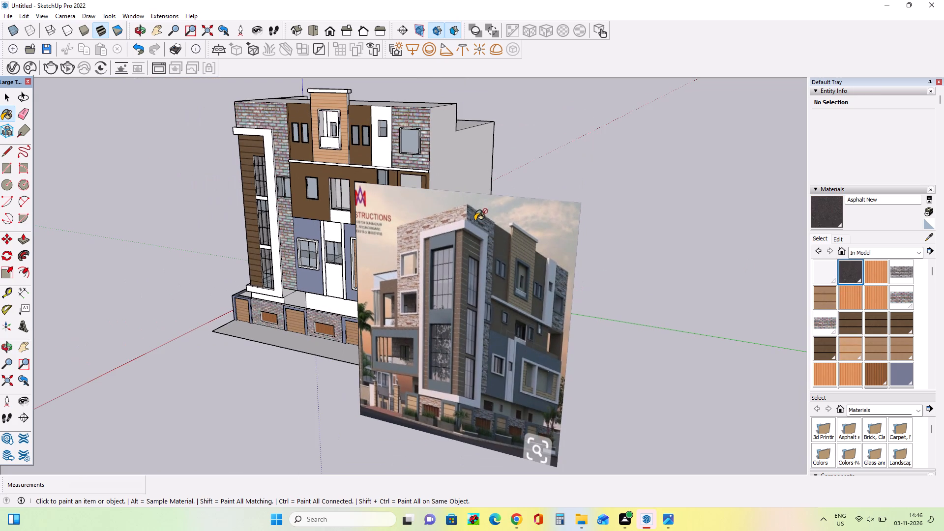
scroll(470, 181, up, 2)
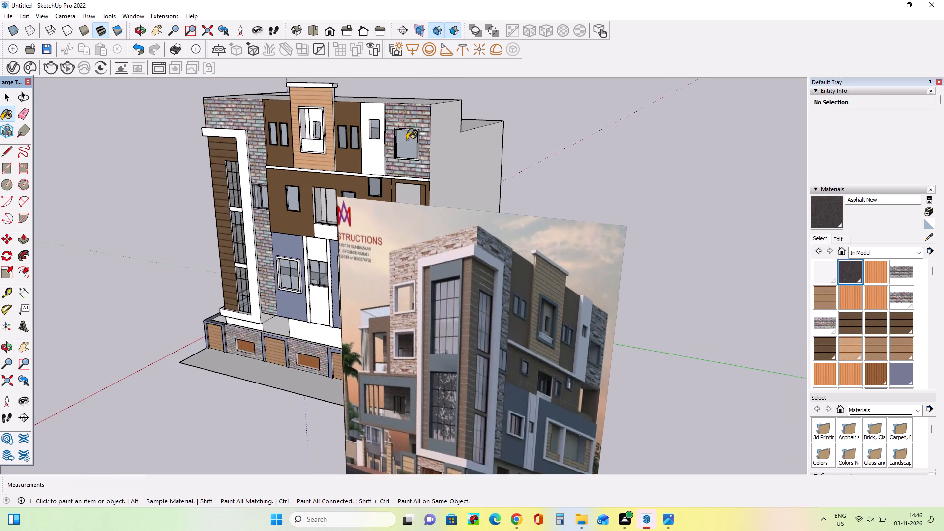
scroll(407, 140, up, 16)
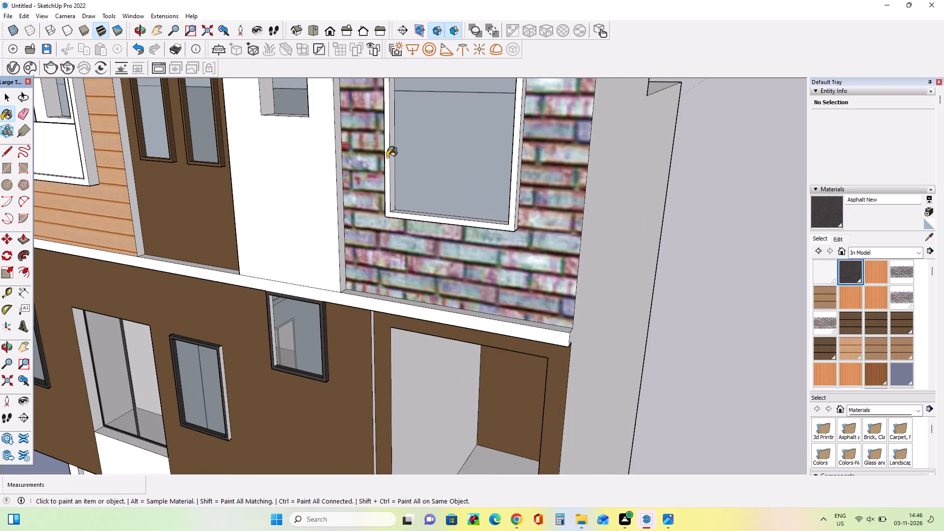
click(387, 157)
scroll(385, 170, up, 3)
click(395, 178)
middle_drag(401, 232, 484, 287)
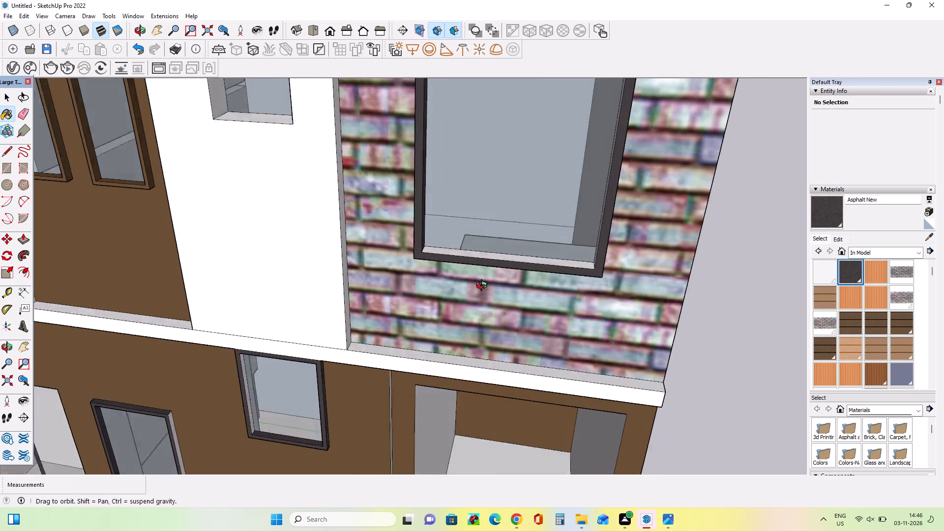
middle_drag(484, 287, 523, 310)
scroll(535, 267, up, 4)
click(538, 265)
click(658, 249)
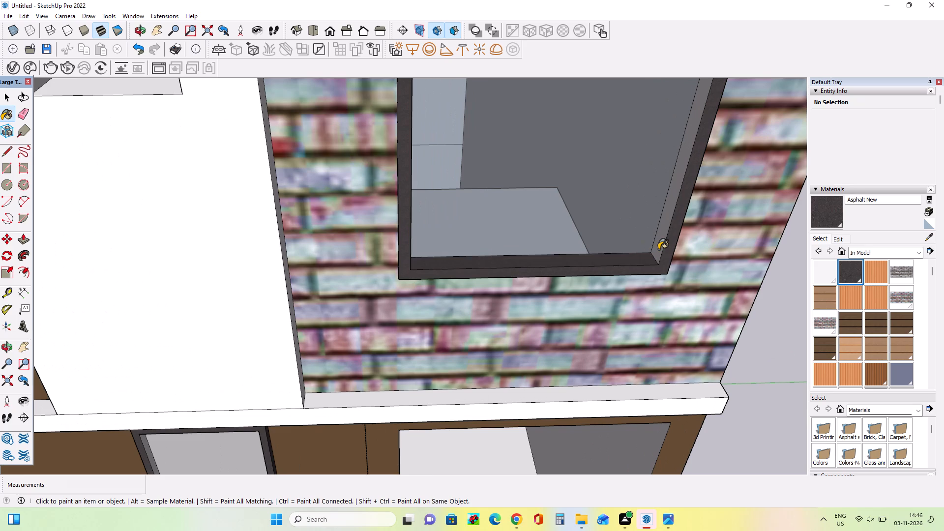
scroll(630, 249, down, 13)
scroll(596, 150, up, 7)
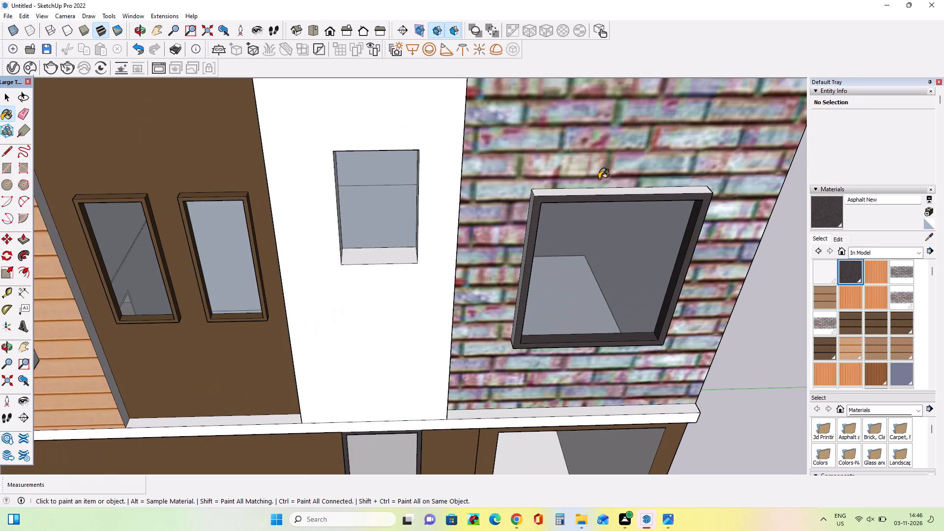
scroll(599, 179, up, 1)
click(606, 195)
Paint the inner reveals of the small window in the side facade's white top-floor panel with Asphalt New.
middle_drag(591, 200, 610, 178)
scroll(610, 178, down, 1)
scroll(322, 257, up, 4)
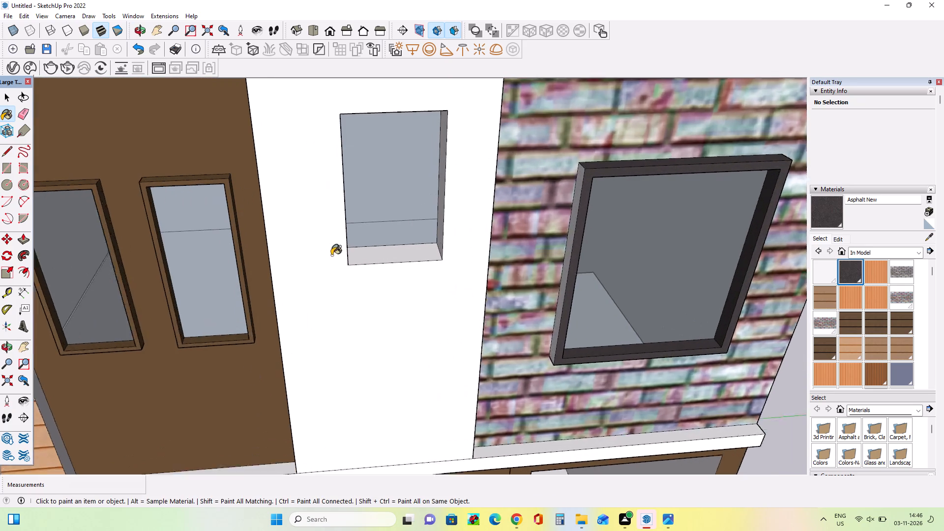
click(395, 257)
click(467, 236)
middle_drag(454, 267, 276, 286)
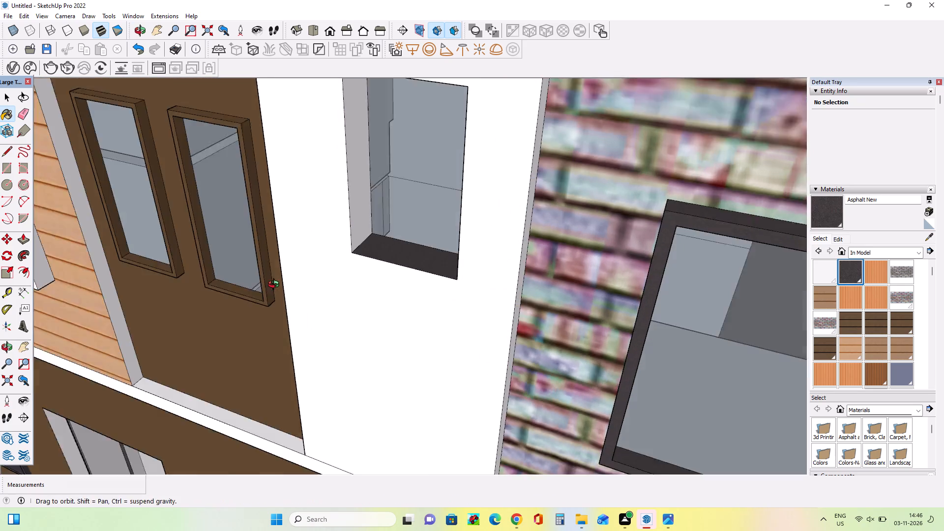
middle_drag(276, 286, 272, 288)
click(366, 232)
middle_drag(352, 292, 459, 184)
scroll(459, 180, down, 5)
scroll(461, 226, down, 4)
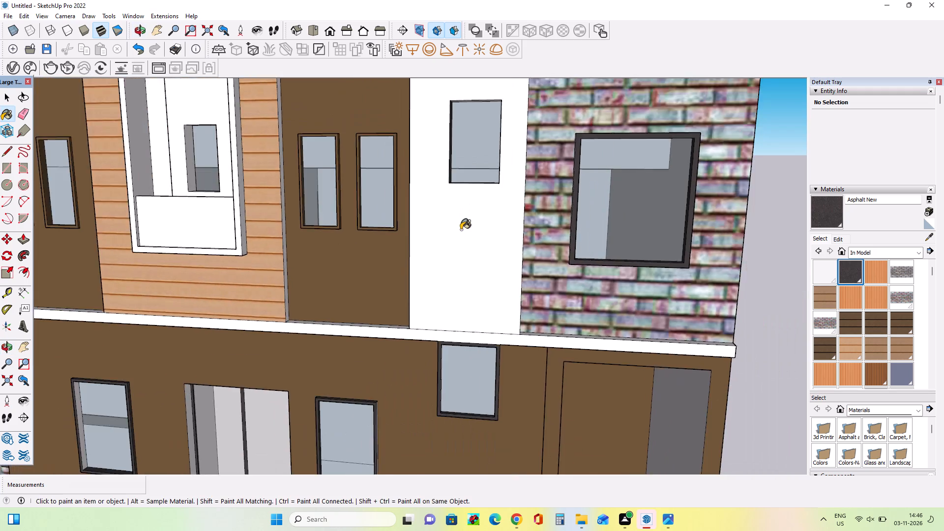
scroll(461, 230, down, 6)
middle_drag(481, 172, 488, 82)
scroll(468, 110, up, 9)
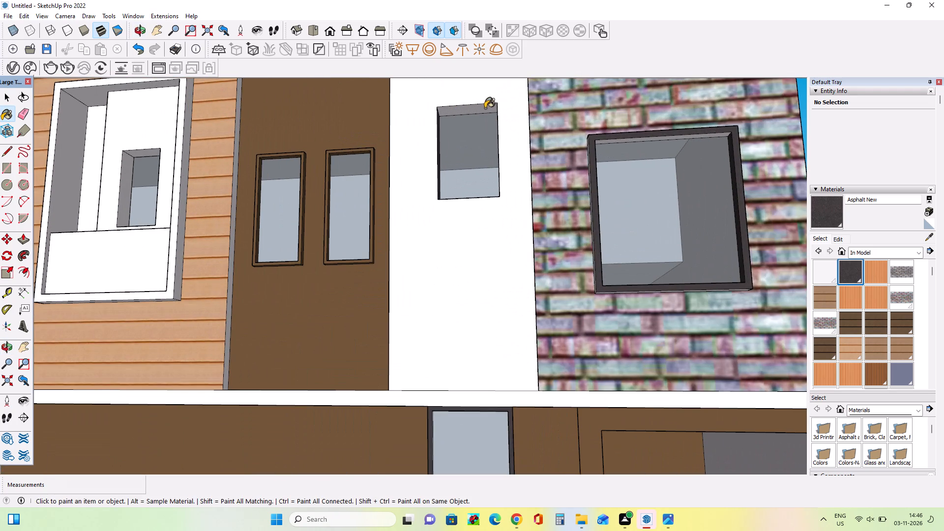
click(485, 108)
Paint the frame around the central window of the tan-clad top-floor bay with Asphalt New, including its inner and top faces.
scroll(530, 122, down, 3)
scroll(342, 204, down, 15)
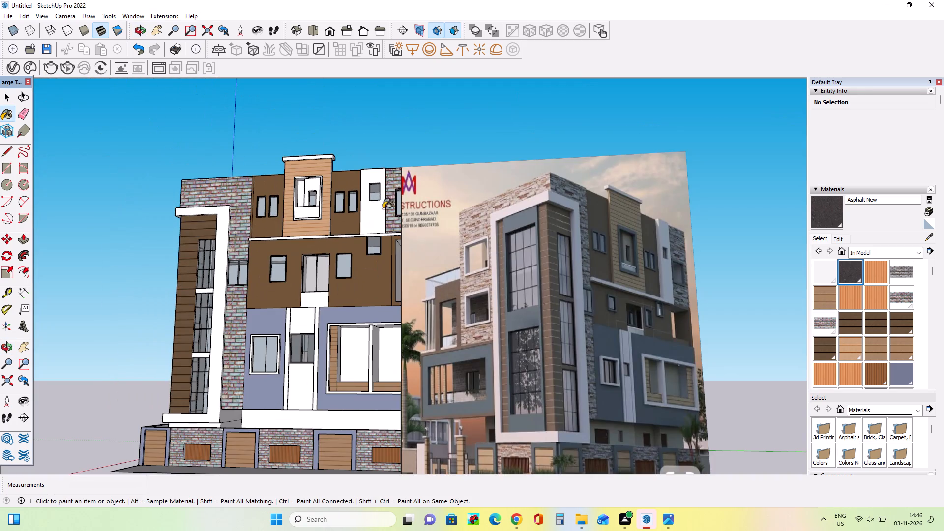
middle_drag(574, 253, 579, 269)
scroll(300, 211, up, 13)
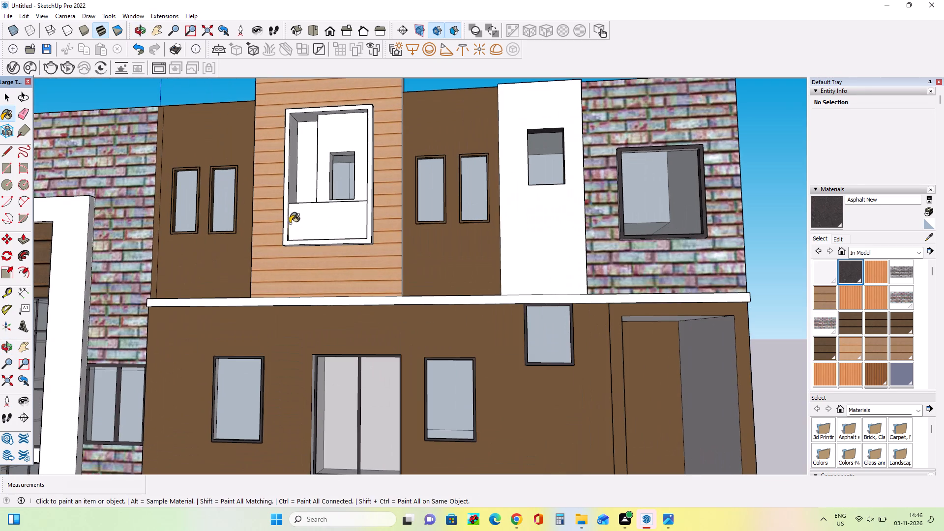
click(283, 235)
scroll(301, 255, up, 2)
middle_drag(312, 284, 331, 348)
scroll(324, 323, up, 1)
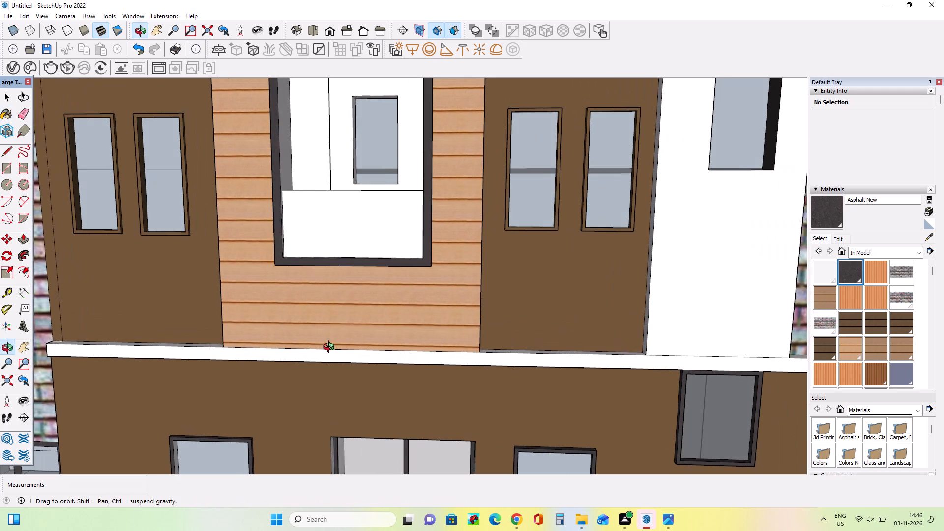
middle_drag(331, 348, 331, 348)
middle_drag(356, 314, 359, 364)
scroll(339, 304, up, 5)
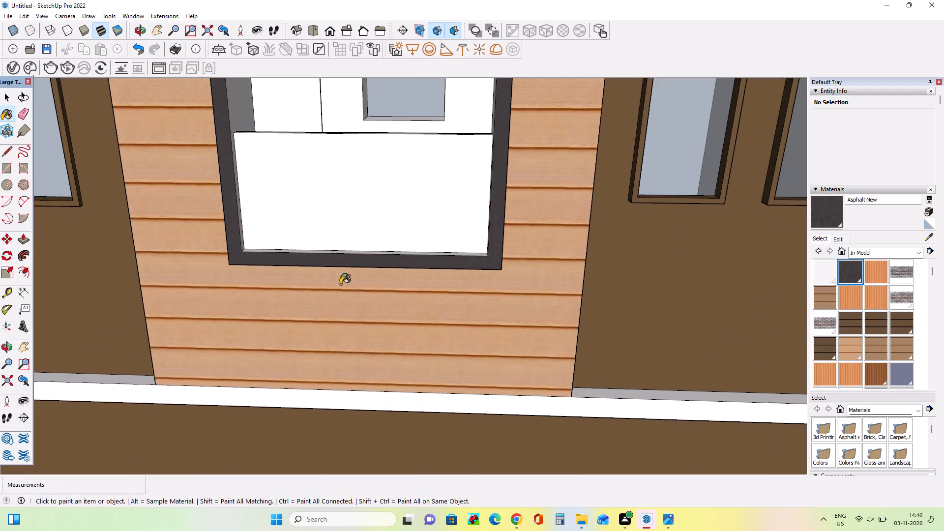
scroll(340, 284, up, 1)
middle_drag(342, 290, 342, 410)
click(381, 264)
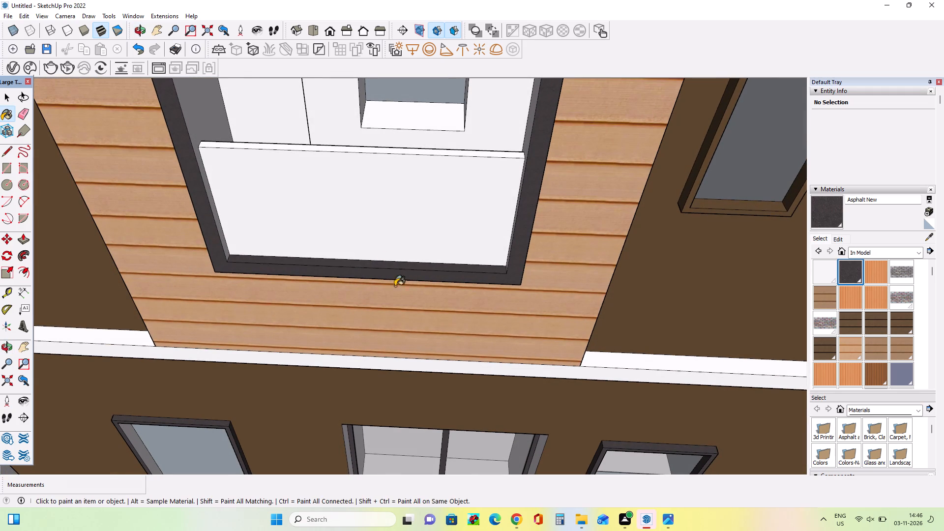
middle_drag(396, 296, 290, 351)
scroll(290, 351, up, 1)
scroll(218, 224, up, 3)
click(198, 182)
middle_drag(188, 299, 621, 372)
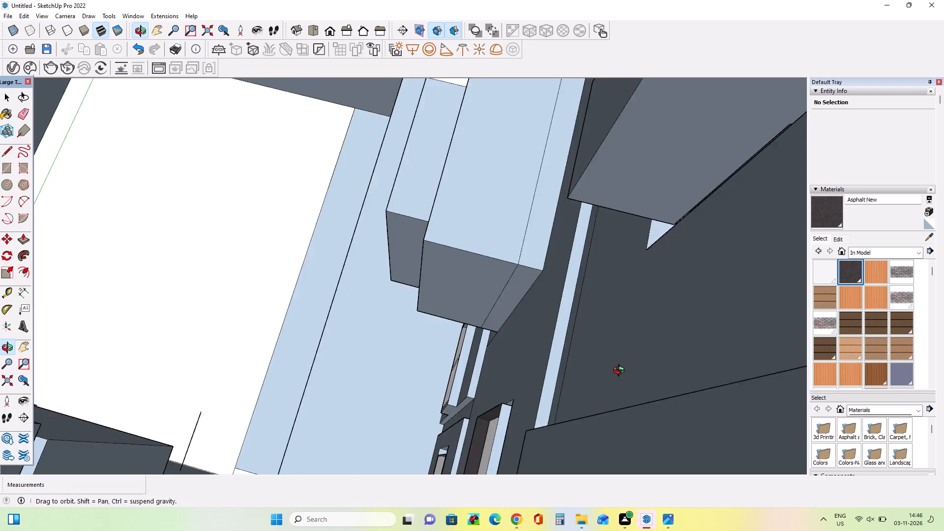
middle_drag(621, 372, 331, 321)
scroll(333, 321, down, 6)
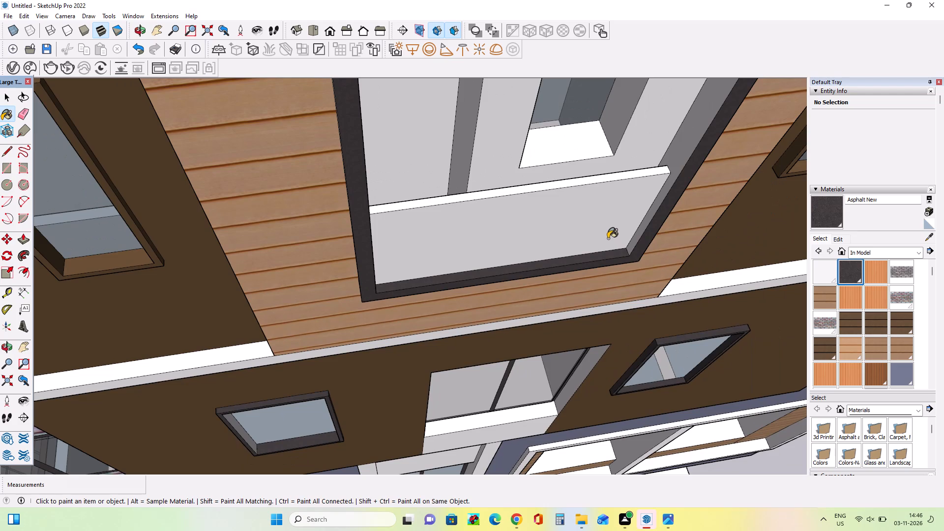
click(608, 238)
middle_drag(456, 311, 339, 294)
scroll(336, 290, down, 10)
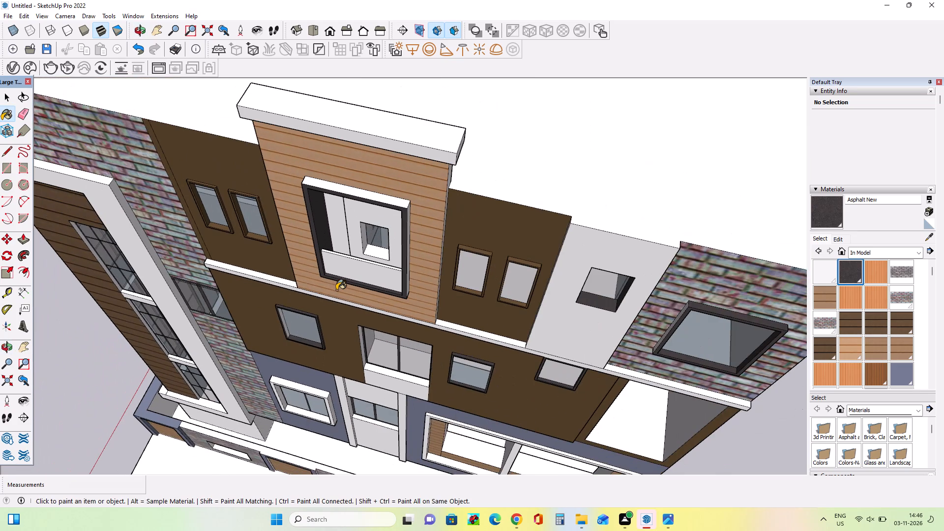
click(379, 200)
scroll(318, 220, down, 2)
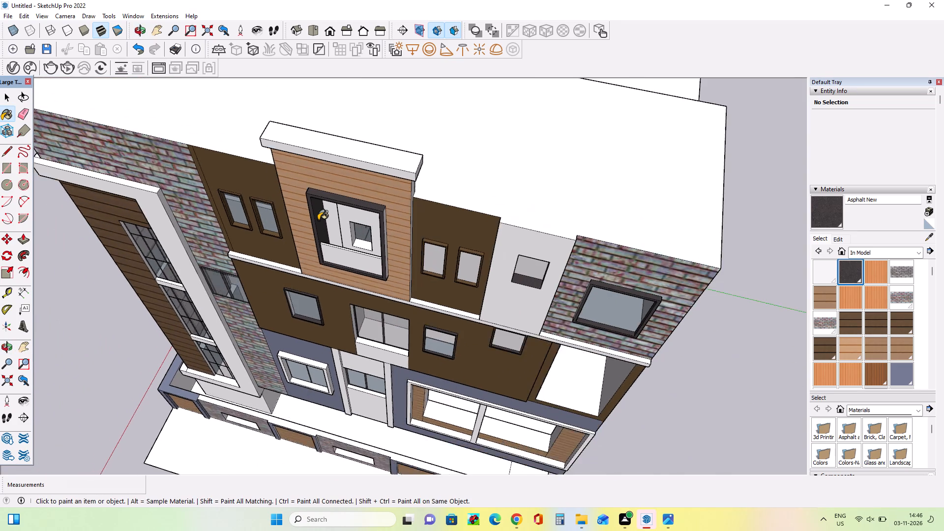
scroll(318, 220, down, 16)
Paint the frames and sills of the two narrow top-floor windows between the tan bay and the white panel with Asphalt New.
middle_drag(406, 331, 512, 231)
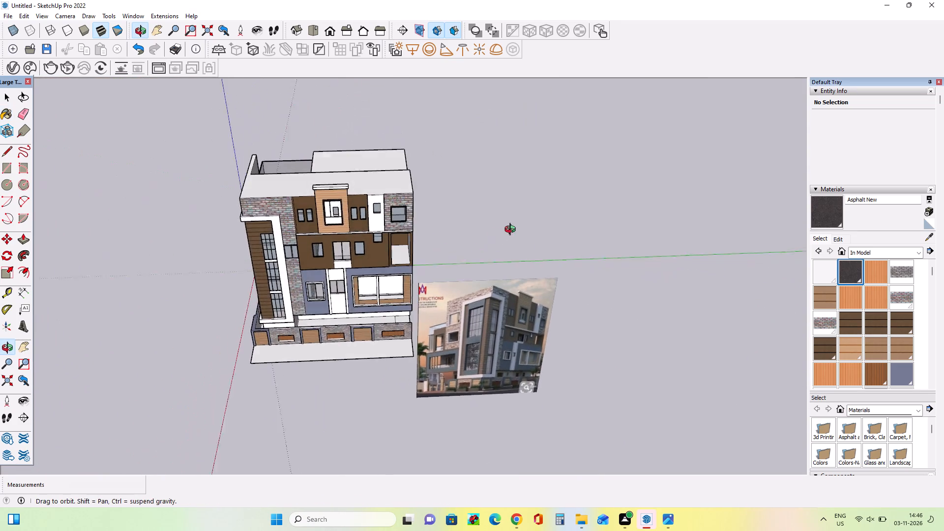
middle_drag(512, 231, 514, 230)
scroll(532, 272, up, 8)
middle_drag(579, 294, 587, 307)
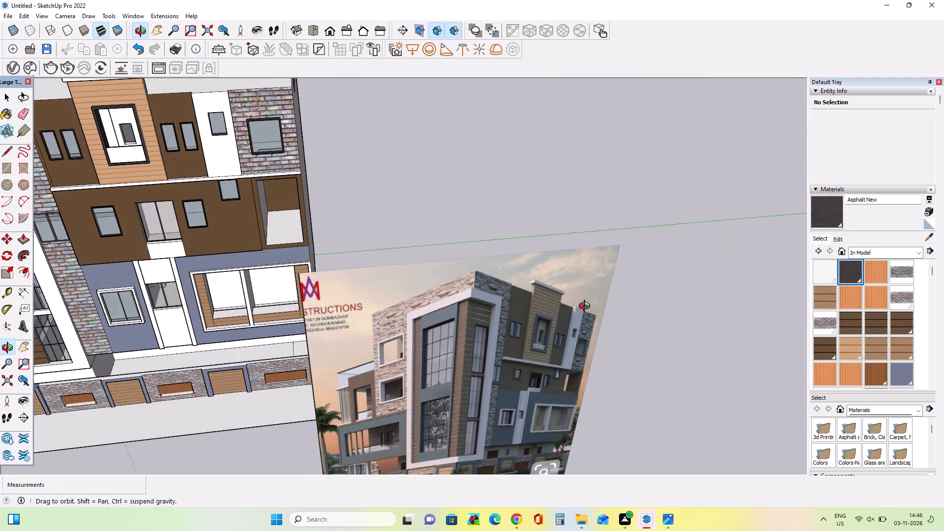
middle_drag(587, 307, 590, 310)
scroll(644, 302, down, 4)
scroll(303, 178, up, 14)
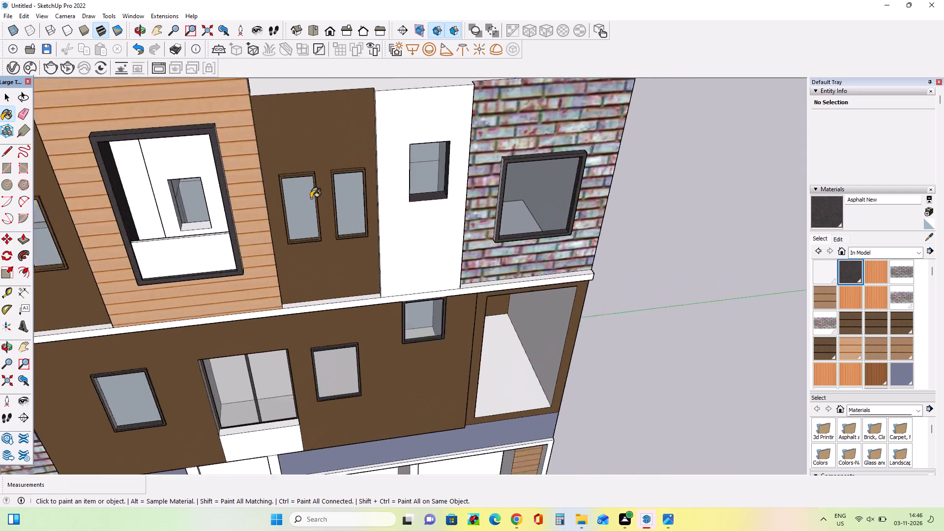
scroll(311, 198, up, 7)
click(261, 226)
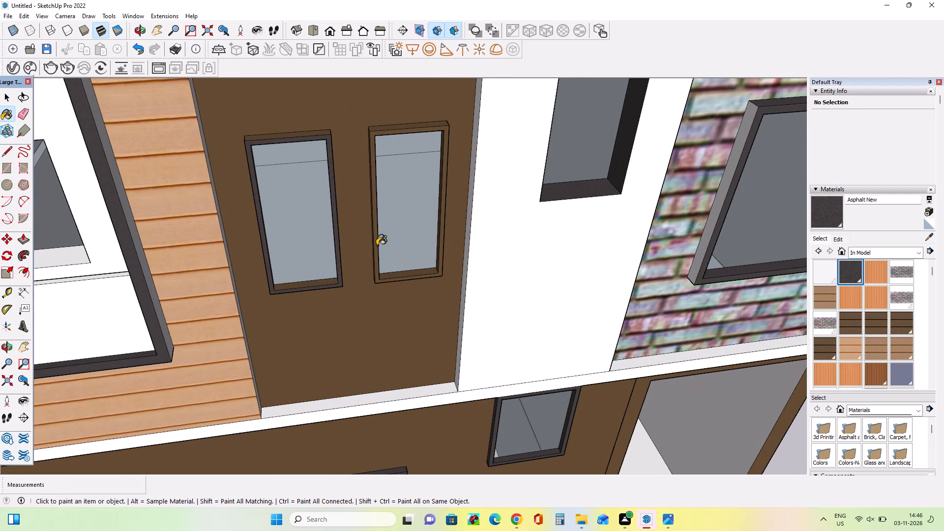
click(377, 252)
scroll(431, 242, down, 5)
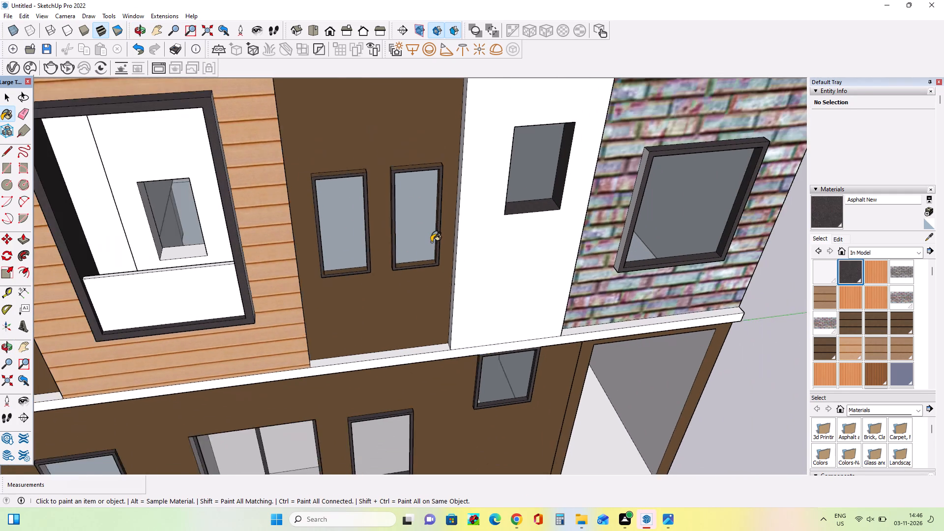
scroll(431, 242, down, 3)
scroll(350, 205, up, 11)
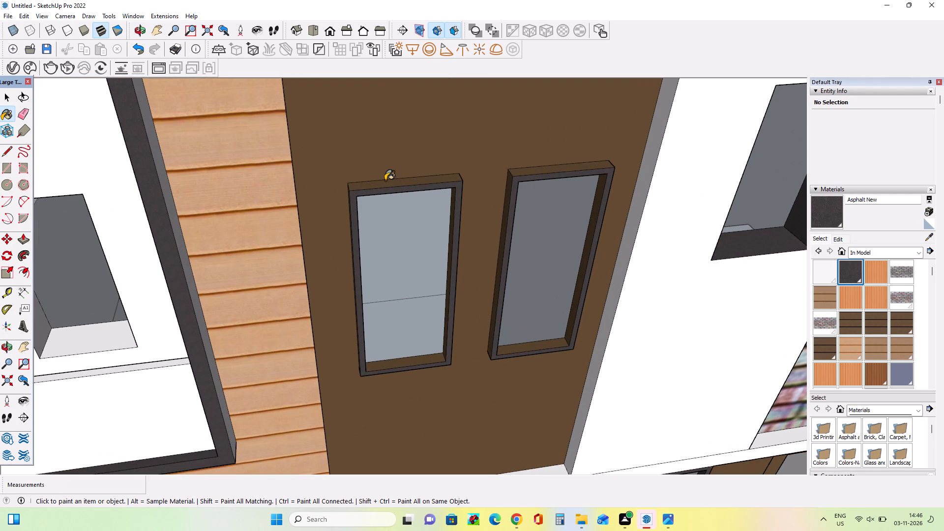
click(386, 183)
click(527, 173)
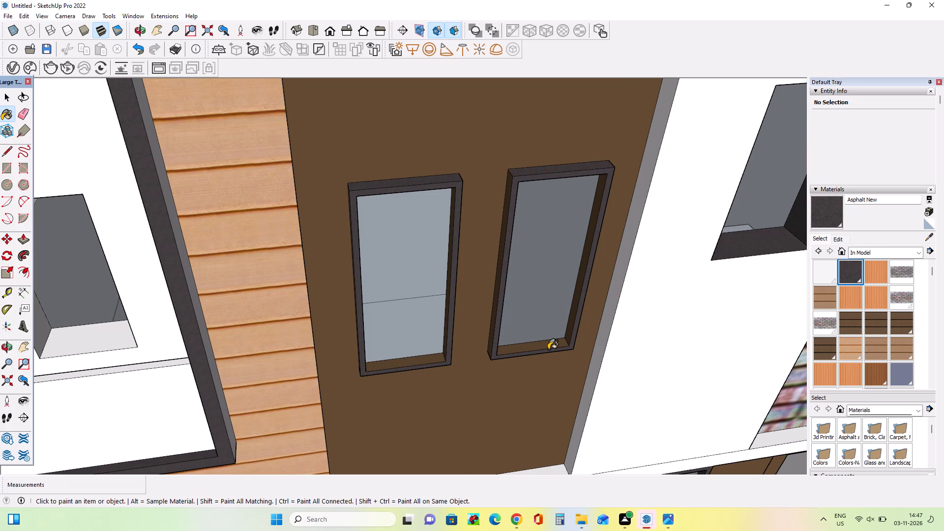
click(548, 348)
click(518, 349)
click(407, 364)
Paint the frames and sills of the two narrow top-floor windows between the tan bay and the tower-side brickwork with Asphalt New.
scroll(510, 317, down, 12)
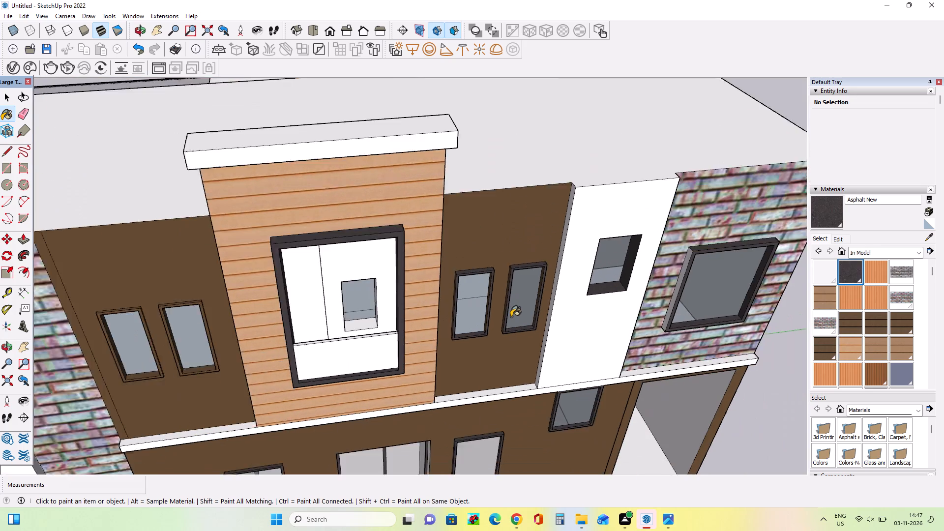
scroll(511, 317, down, 1)
scroll(196, 346, up, 15)
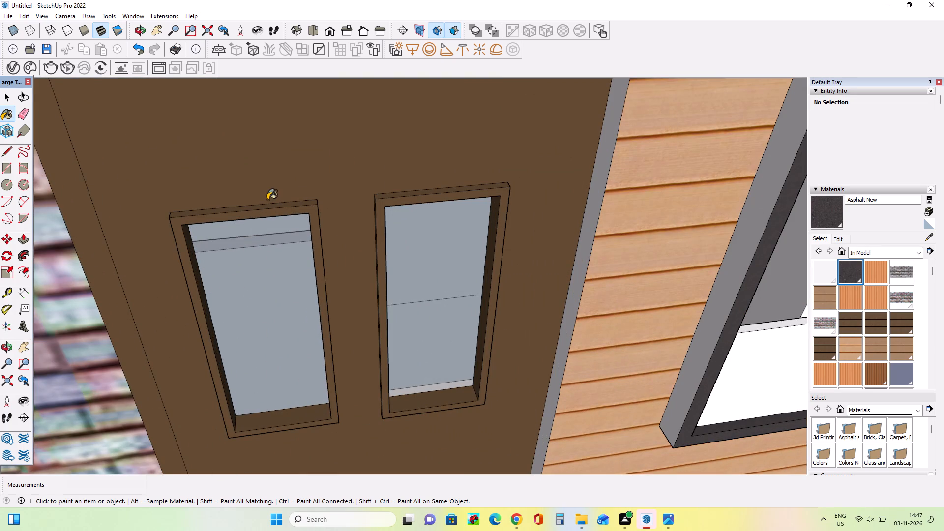
click(267, 200)
click(397, 192)
click(401, 178)
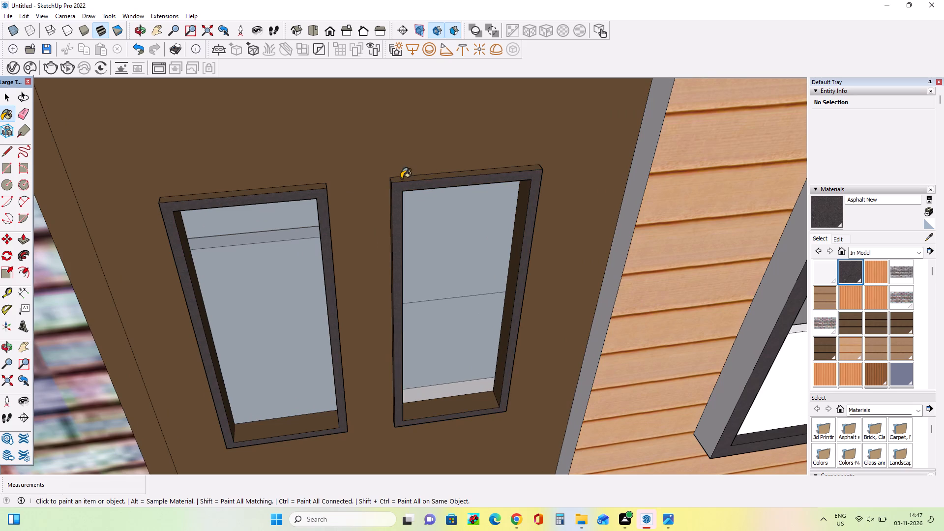
click(316, 187)
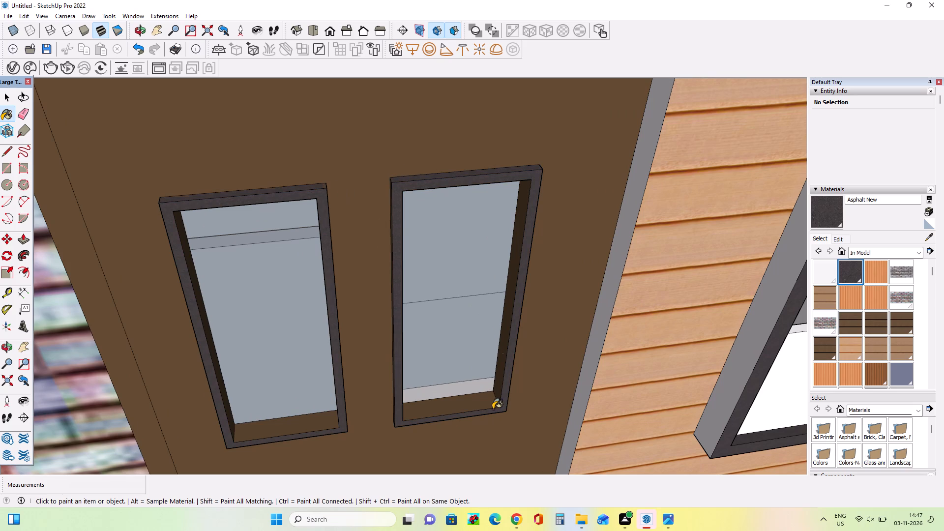
click(459, 401)
click(312, 423)
scroll(257, 338, down, 7)
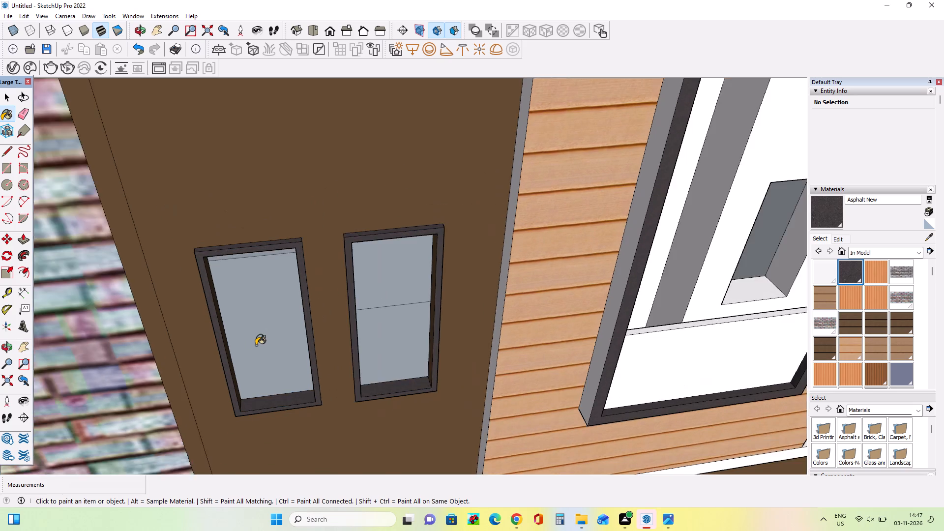
scroll(256, 345, down, 3)
middle_drag(256, 284, 242, 256)
scroll(240, 252, down, 5)
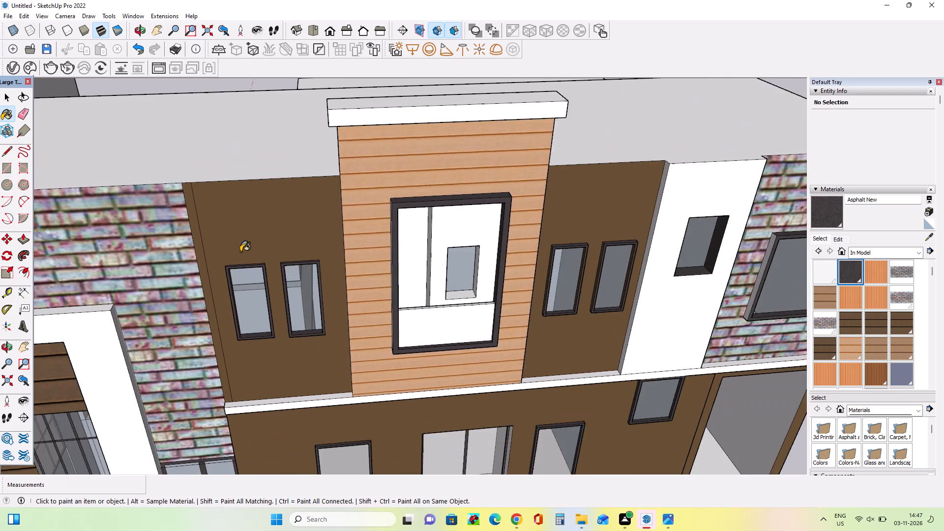
Examine the reference image's side facade, especially the ground-floor wall openings beneath the blue-grey storey, and compare it with the model.
scroll(240, 252, down, 4)
middle_drag(320, 323, 309, 282)
scroll(307, 278, down, 8)
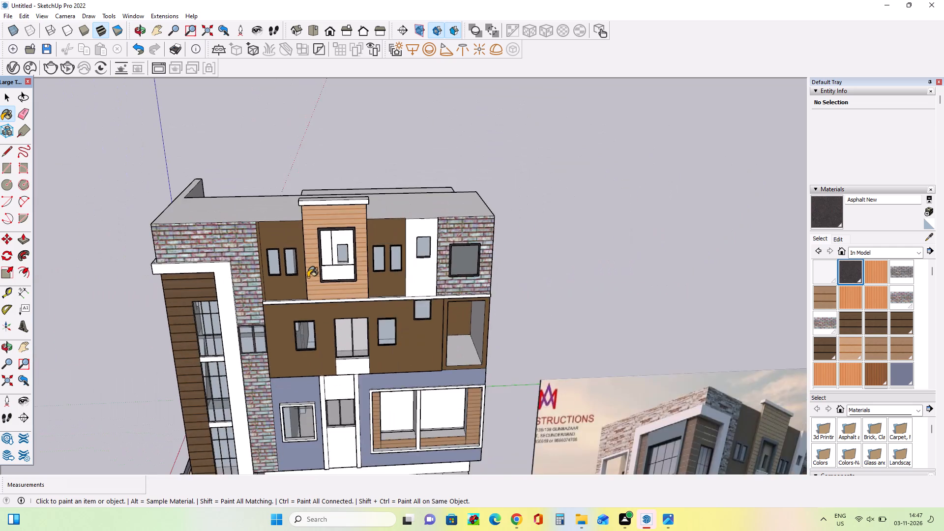
scroll(308, 277, down, 4)
scroll(416, 450, up, 5)
scroll(305, 311, down, 4)
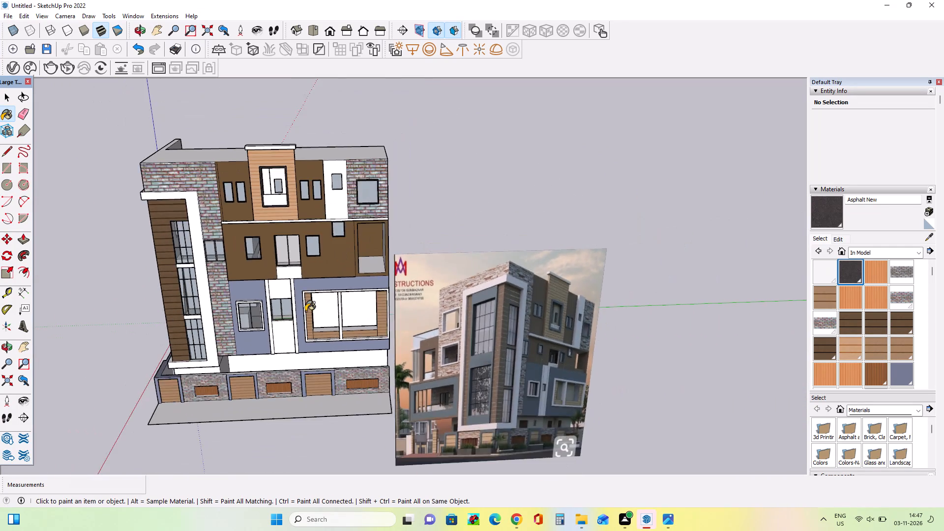
scroll(305, 311, down, 3)
middle_drag(440, 378, 433, 285)
scroll(433, 283, up, 4)
middle_drag(490, 326, 437, 335)
scroll(483, 368, up, 7)
middle_drag(511, 364, 536, 355)
scroll(539, 354, down, 4)
middle_click(539, 354)
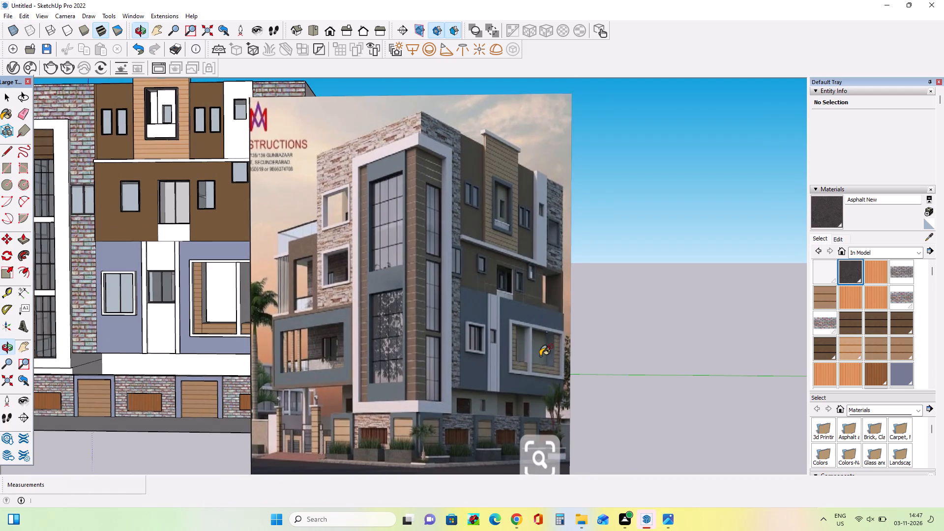
scroll(541, 355, down, 8)
middle_drag(560, 392, 563, 378)
scroll(533, 408, up, 4)
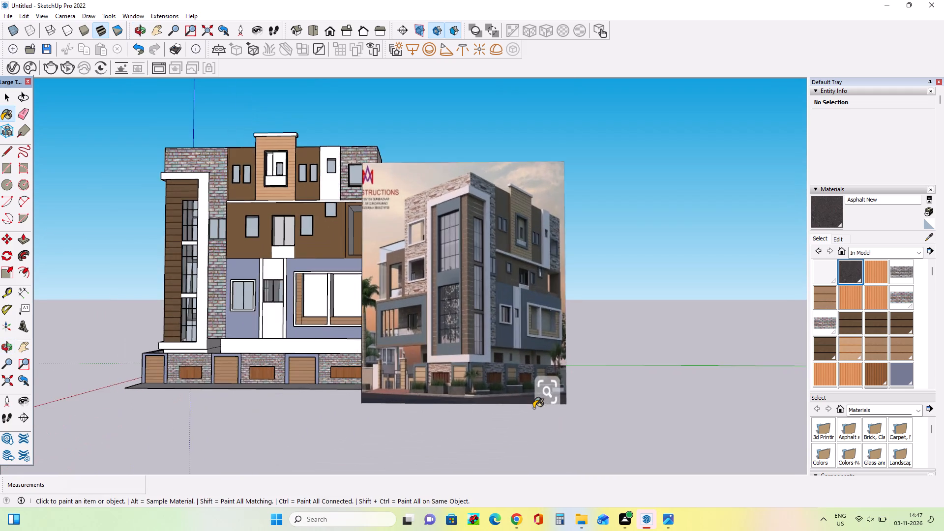
scroll(533, 408, up, 7)
middle_click(524, 412)
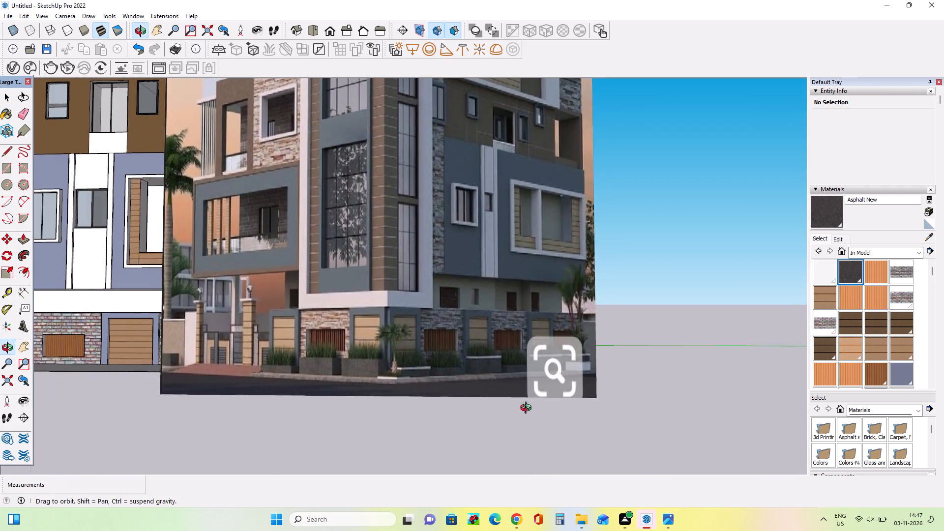
scroll(529, 409, down, 3)
middle_drag(529, 405, 542, 418)
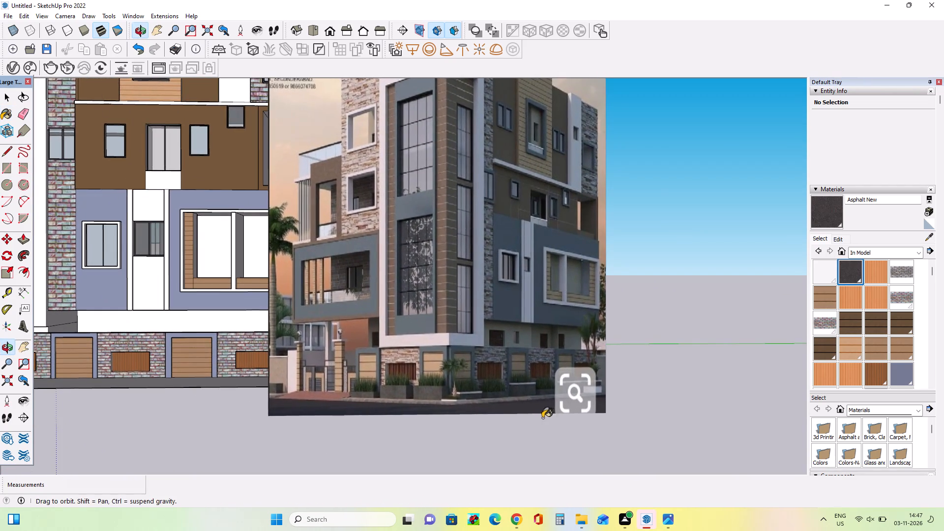
scroll(551, 402, down, 4)
middle_drag(547, 401, 547, 423)
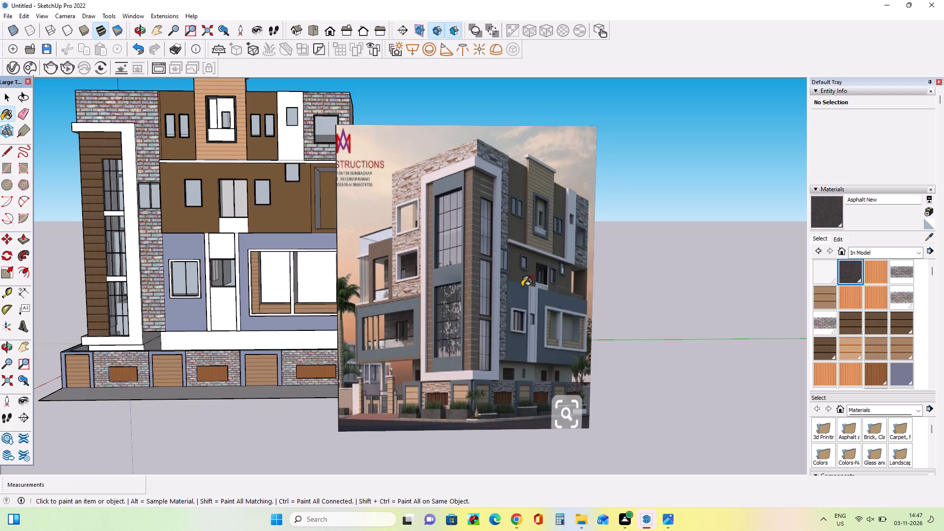
middle_drag(534, 290, 537, 307)
scroll(512, 278, up, 3)
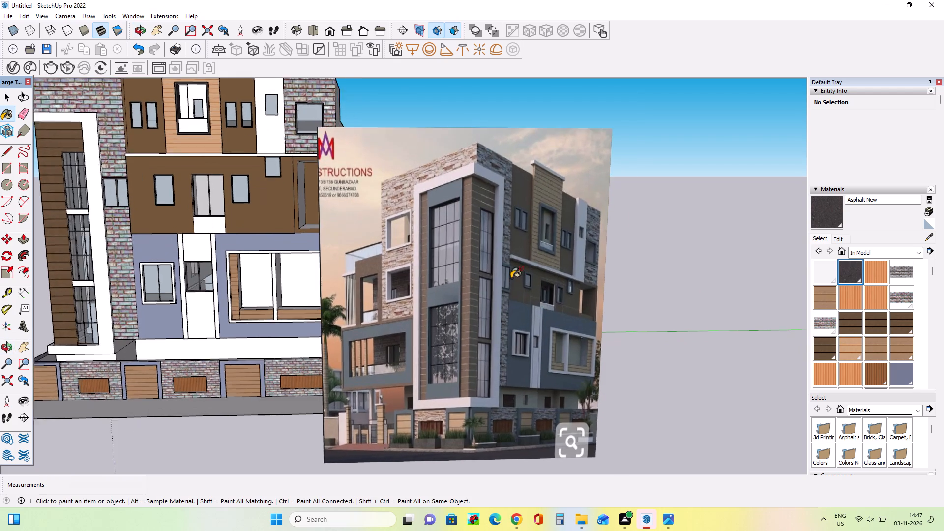
scroll(512, 278, up, 1)
scroll(524, 463, up, 13)
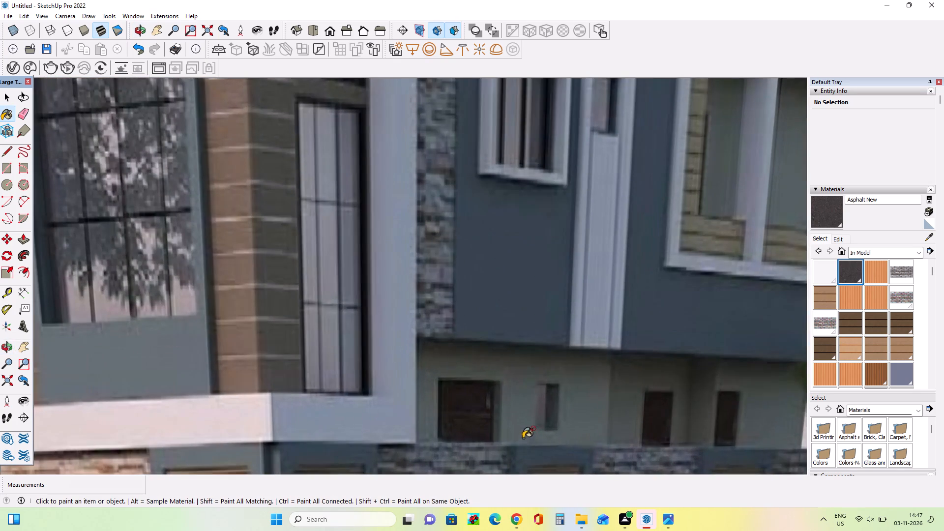
scroll(560, 344, down, 9)
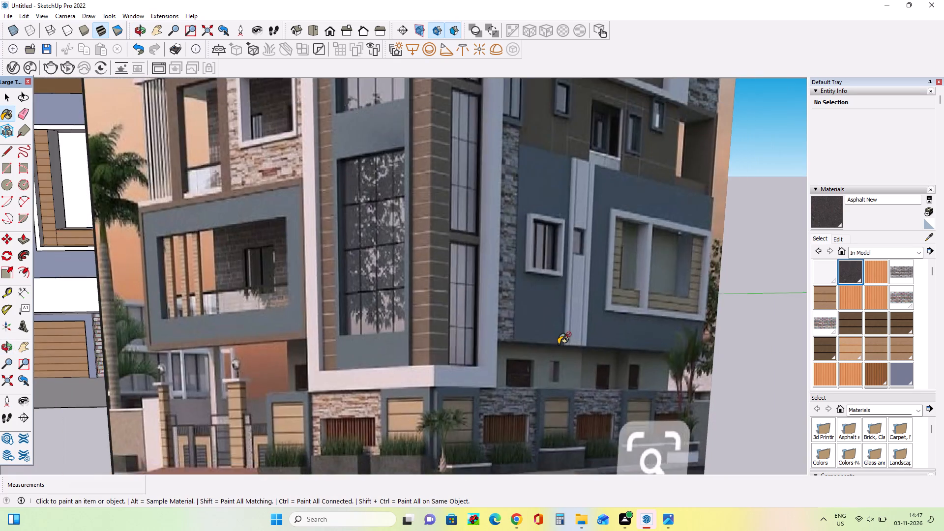
scroll(560, 344, down, 5)
middle_drag(566, 362, 568, 377)
scroll(570, 403, up, 10)
middle_drag(566, 395, 564, 392)
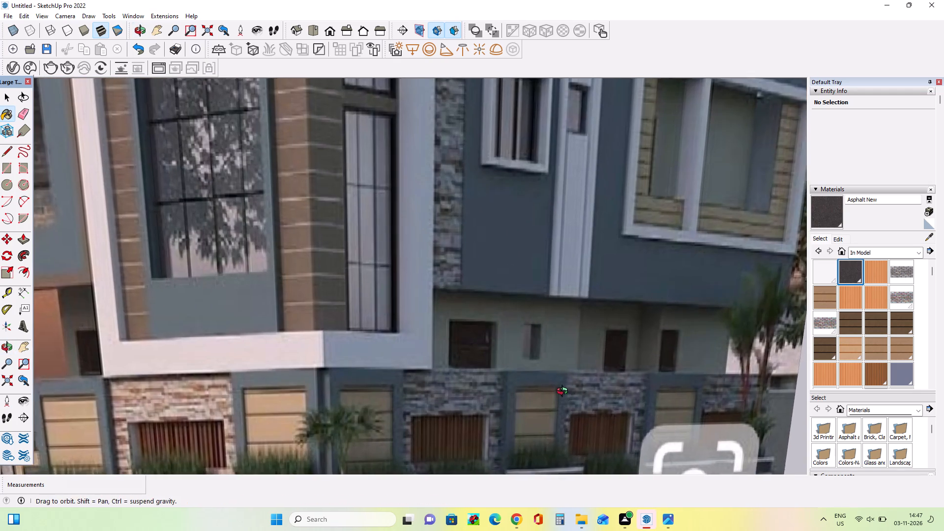
middle_drag(564, 392, 573, 364)
scroll(573, 365, up, 1)
scroll(574, 363, down, 15)
middle_drag(572, 355, 578, 392)
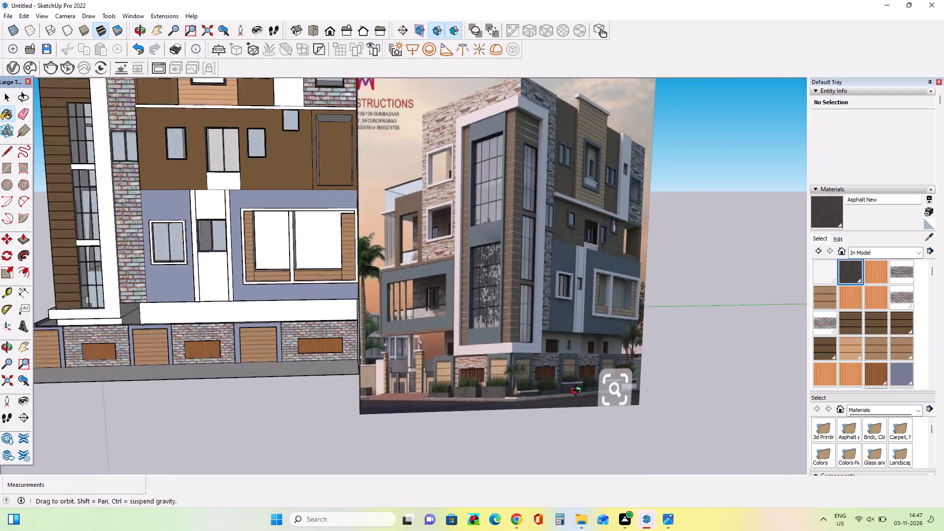
middle_drag(578, 392, 553, 379)
middle_drag(535, 407, 538, 414)
scroll(538, 414, down, 1)
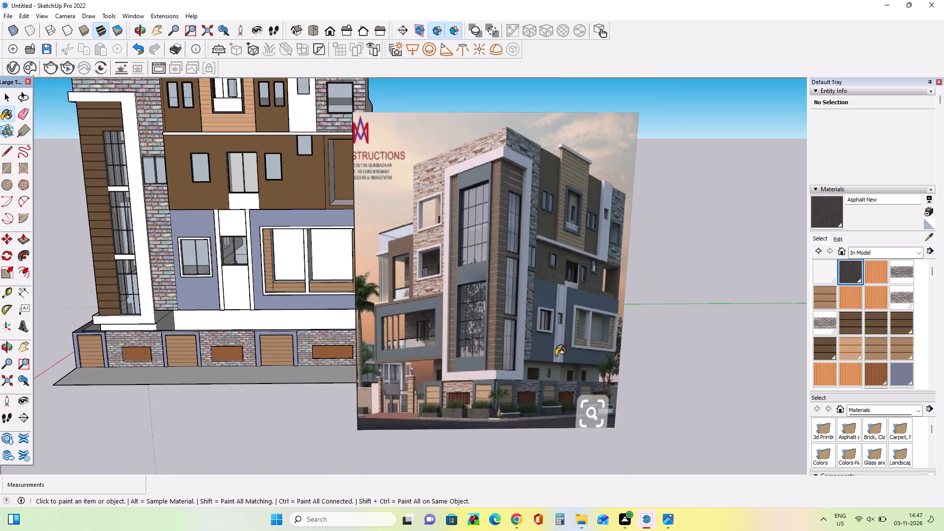
scroll(557, 355, down, 3)
middle_drag(310, 374, 302, 361)
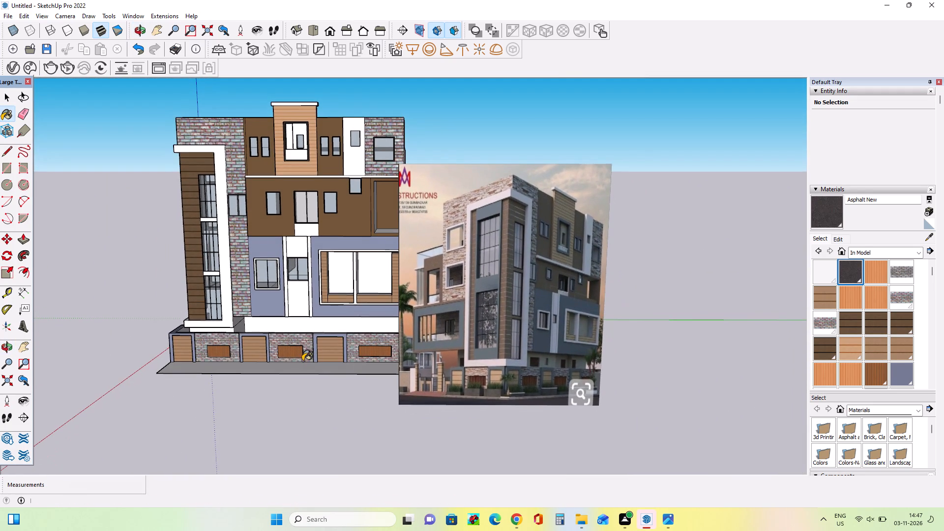
scroll(546, 398, up, 3)
middle_click(546, 397)
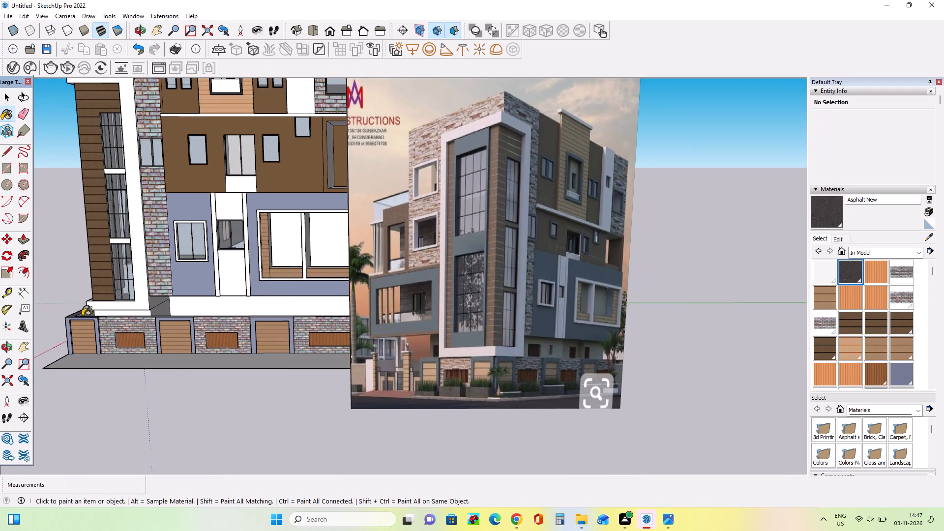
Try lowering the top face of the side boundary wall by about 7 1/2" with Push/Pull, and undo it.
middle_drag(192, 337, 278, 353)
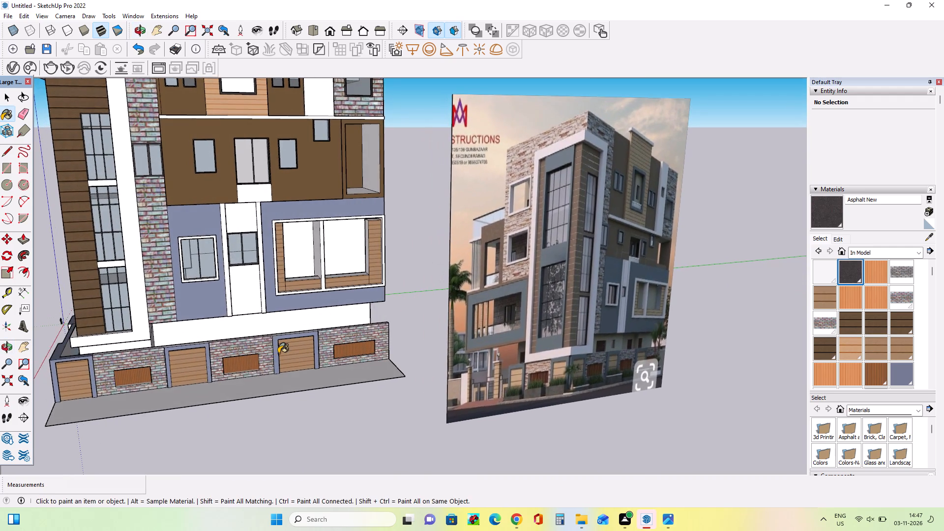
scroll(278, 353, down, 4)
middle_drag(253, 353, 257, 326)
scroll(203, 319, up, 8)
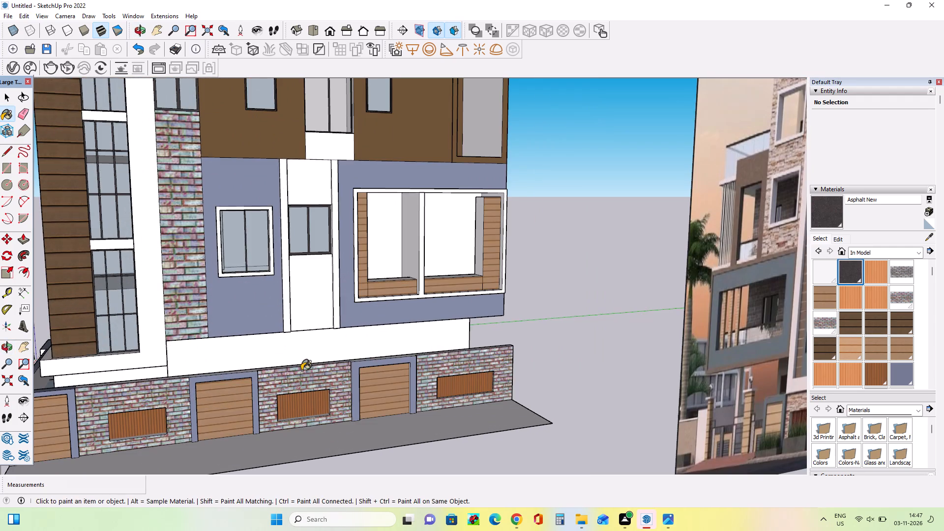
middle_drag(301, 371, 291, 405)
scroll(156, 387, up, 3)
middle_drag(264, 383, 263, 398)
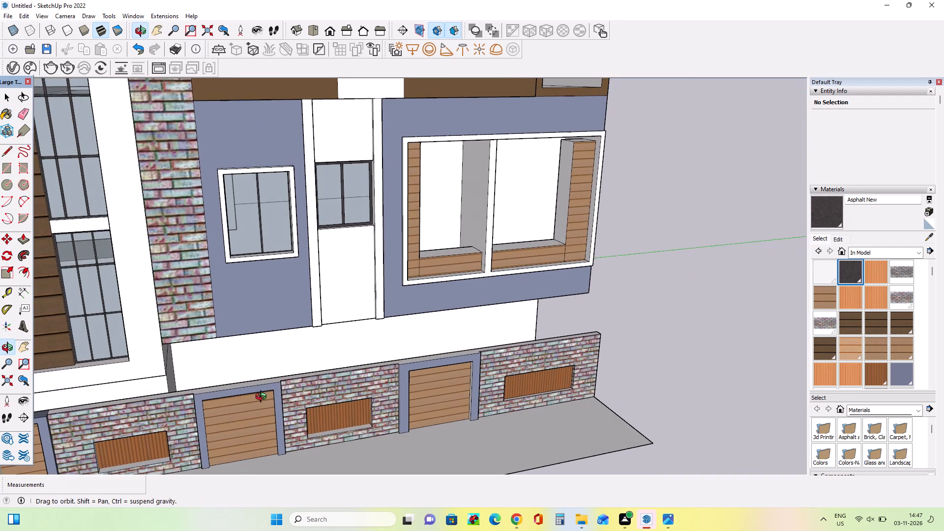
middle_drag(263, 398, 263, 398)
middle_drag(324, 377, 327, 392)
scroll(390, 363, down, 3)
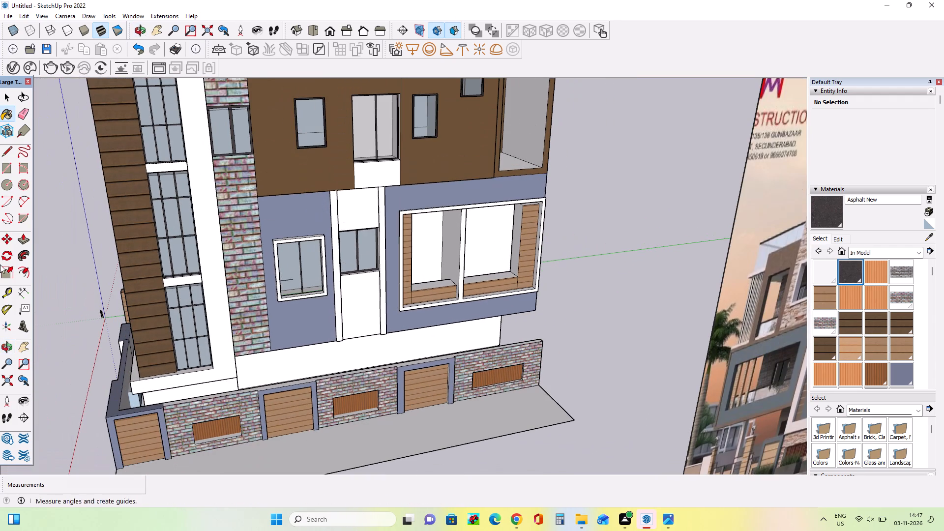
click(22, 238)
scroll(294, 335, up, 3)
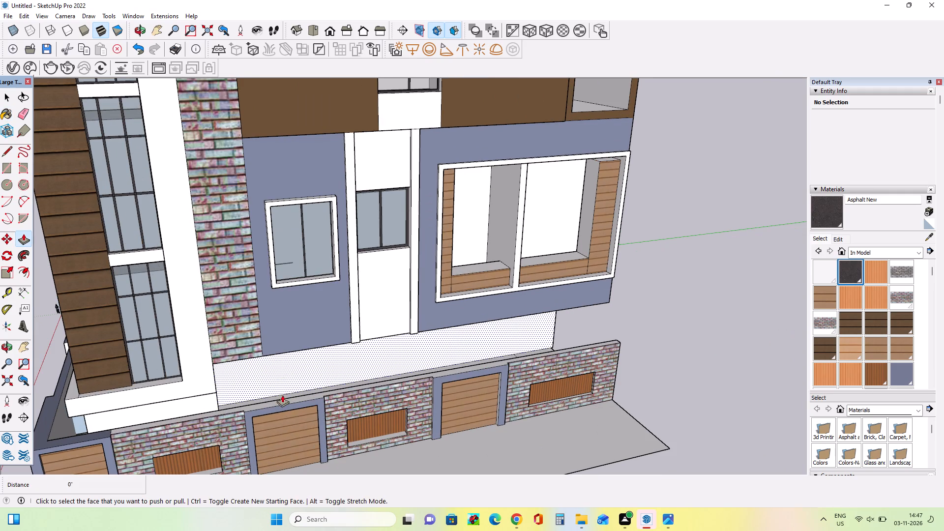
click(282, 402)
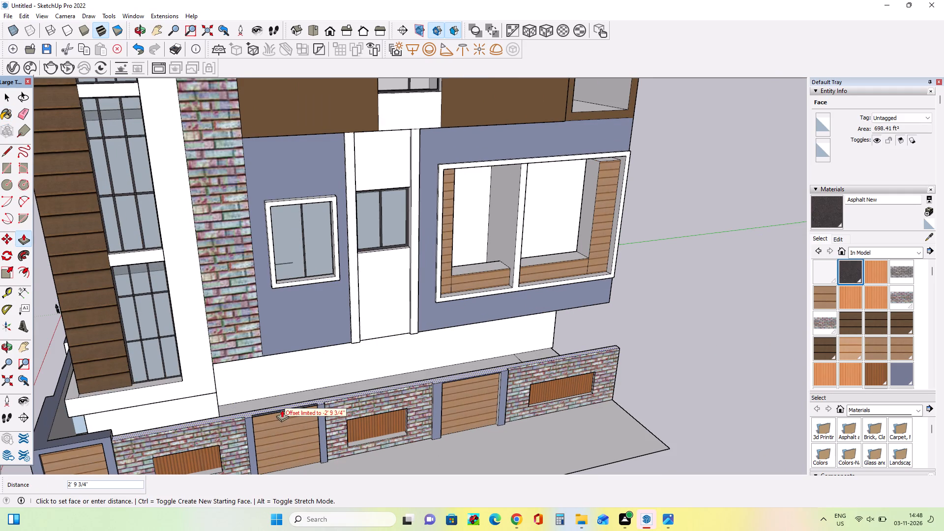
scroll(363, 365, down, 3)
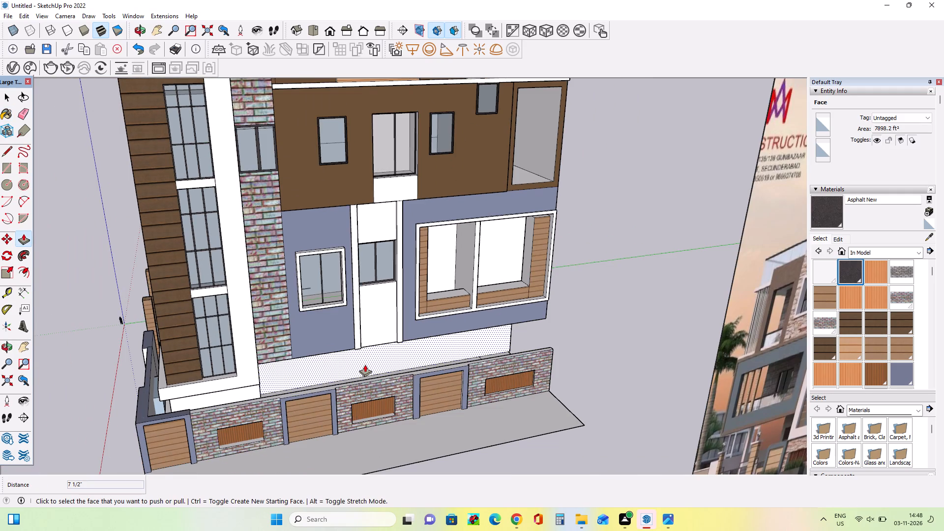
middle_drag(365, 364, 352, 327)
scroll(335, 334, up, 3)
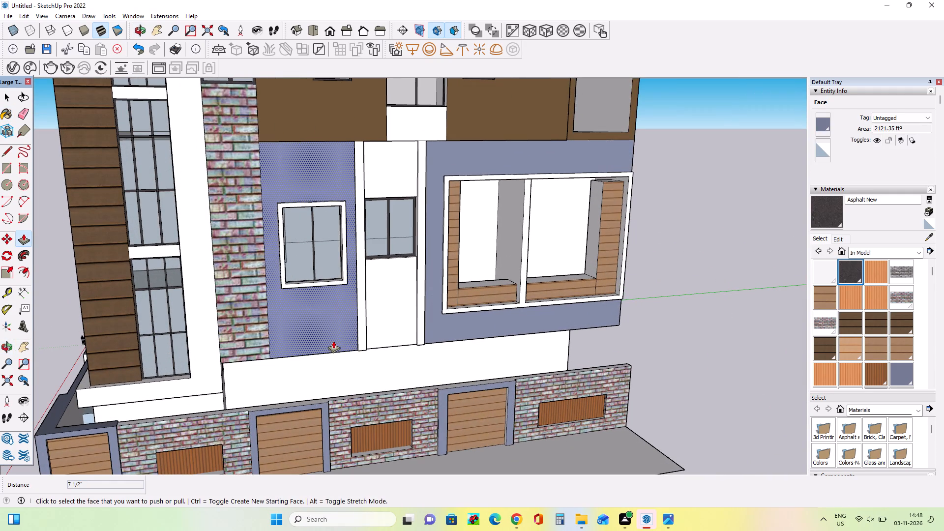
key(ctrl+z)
Draw a rectangle about 21' wide and 41' high on the white ground-floor wall behind the side boundary wall.
middle_drag(321, 358, 296, 329)
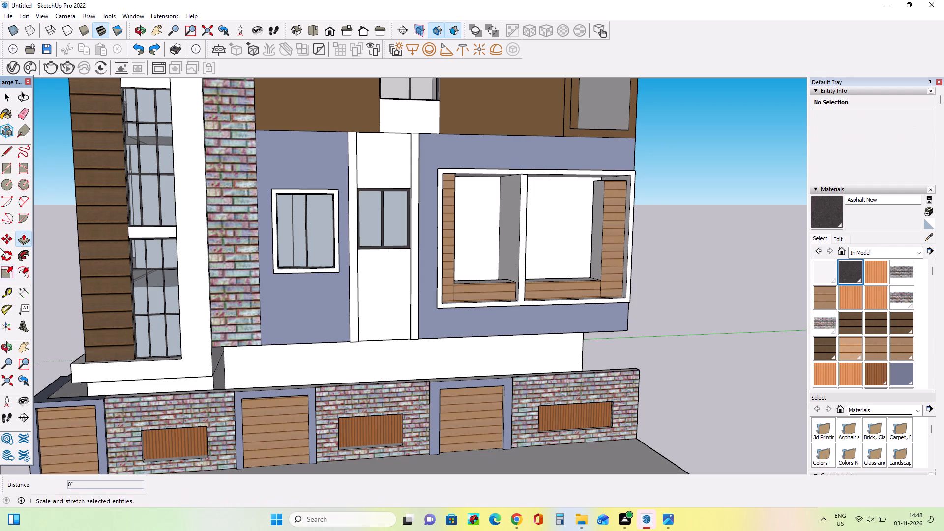
click(5, 165)
middle_drag(266, 291, 267, 356)
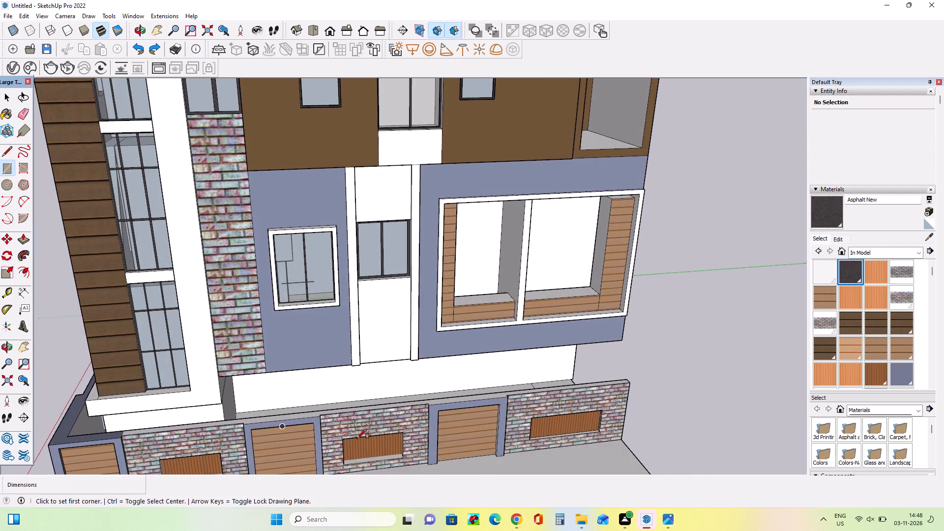
scroll(354, 437, up, 4)
middle_drag(341, 428, 331, 442)
click(296, 386)
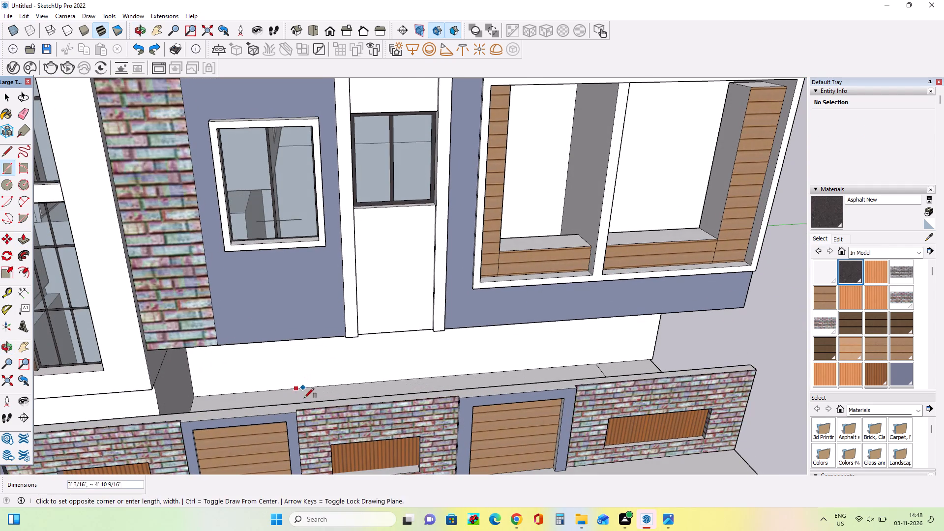
middle_drag(304, 398, 352, 290)
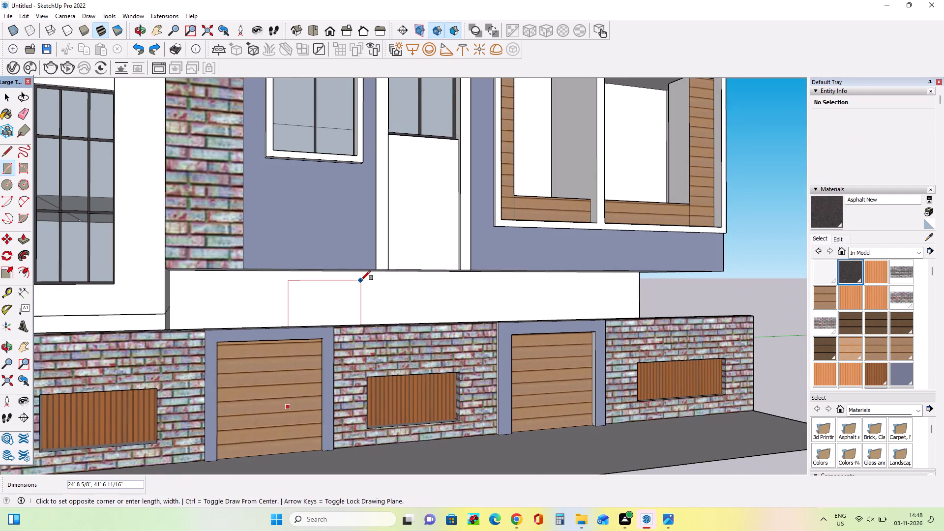
click(351, 281)
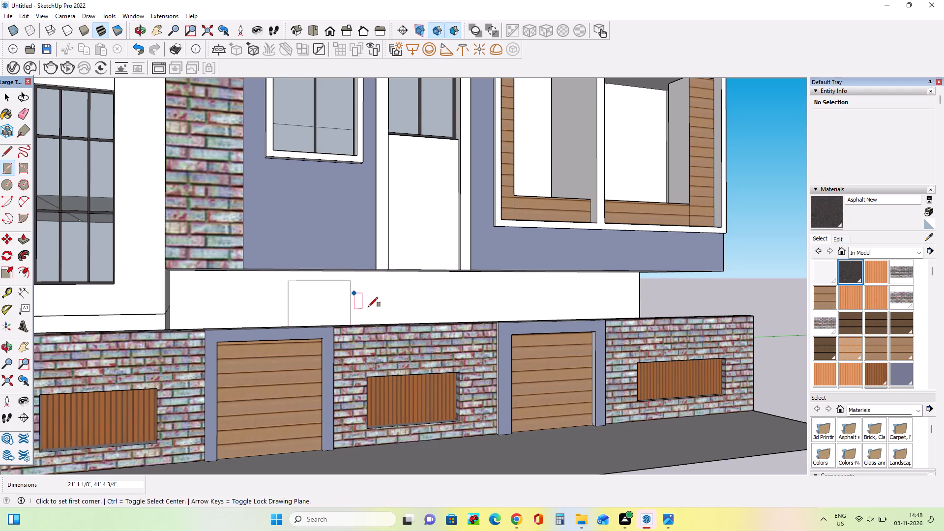
Draw a smaller rectangle about 7' 3" wide and 8' 4" high beside the first one on the white ground-floor wall.
middle_drag(367, 308, 292, 290)
scroll(341, 287, up, 7)
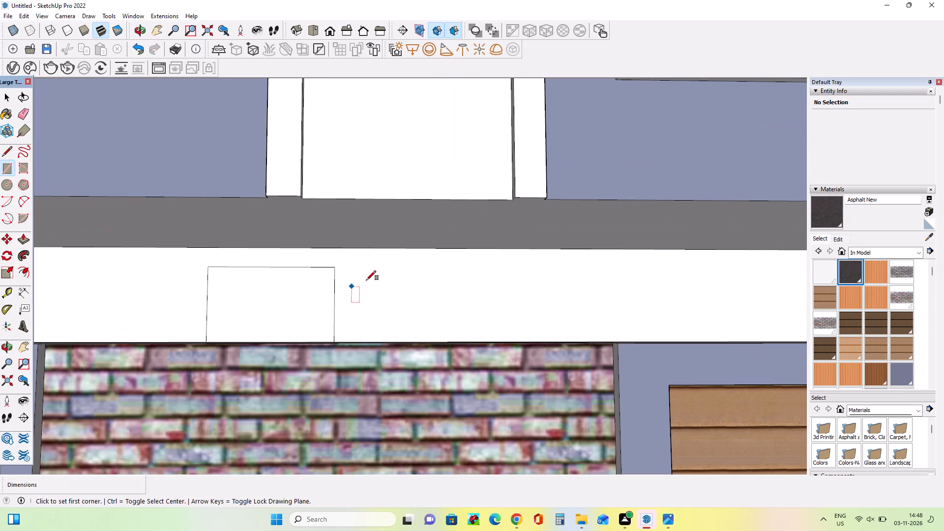
click(379, 266)
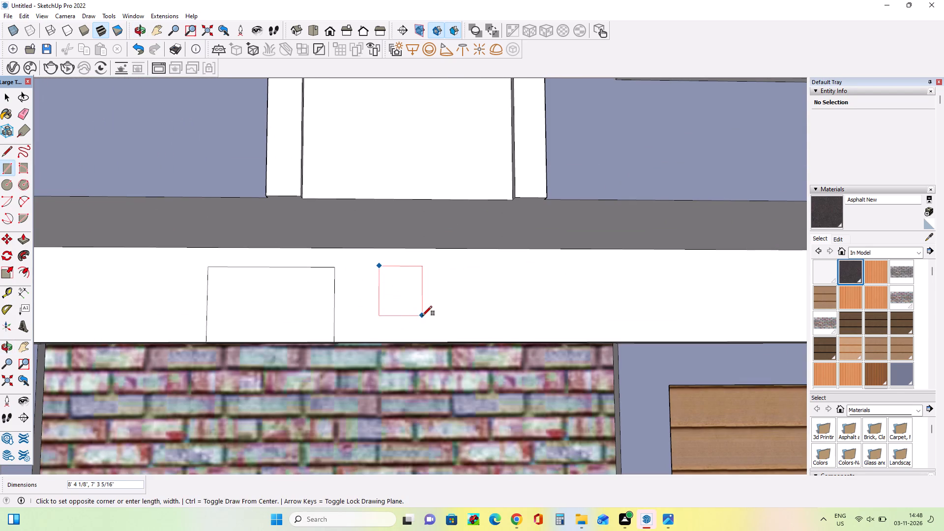
click(422, 316)
Examine the ground-floor door and window openings under the reference image's side facade against the modelled white wall.
scroll(248, 317, down, 8)
middle_drag(379, 328, 359, 413)
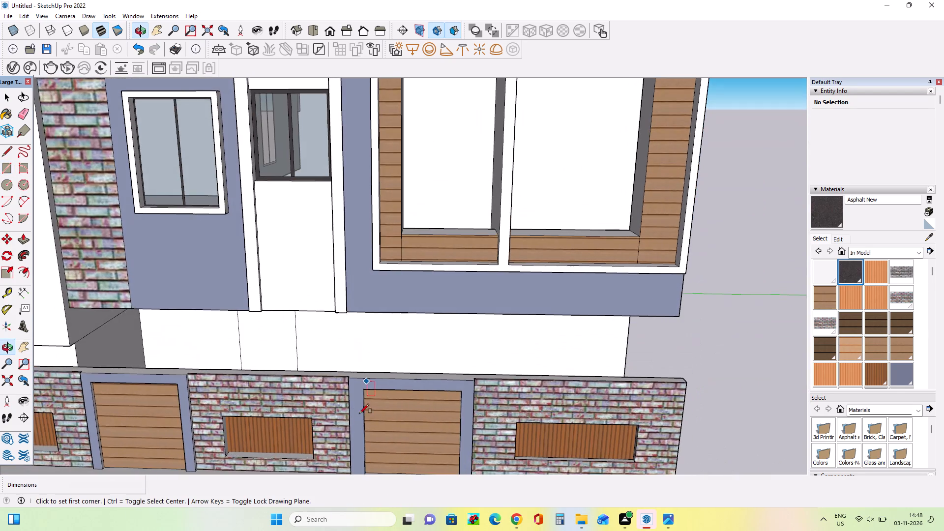
scroll(256, 340, down, 16)
scroll(415, 388, up, 2)
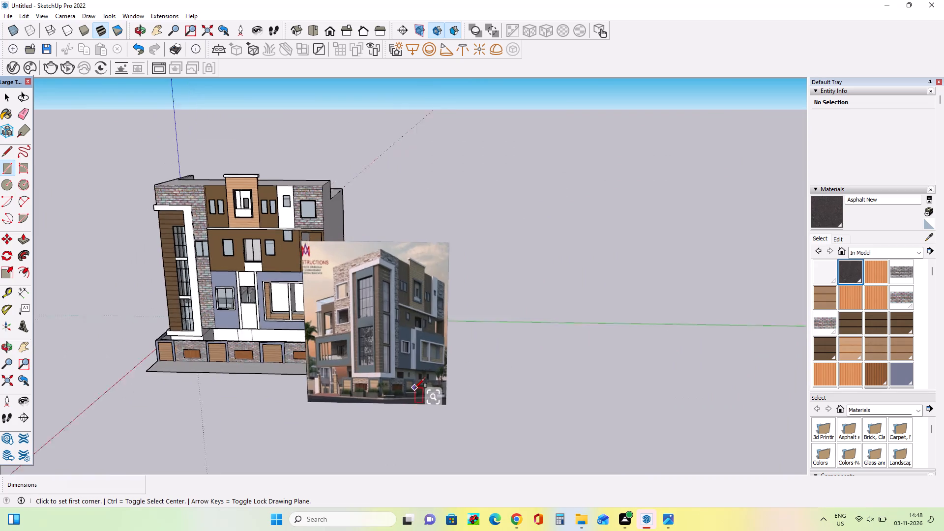
scroll(415, 388, up, 12)
middle_drag(469, 393, 473, 390)
scroll(478, 361, up, 8)
middle_drag(479, 360, 486, 360)
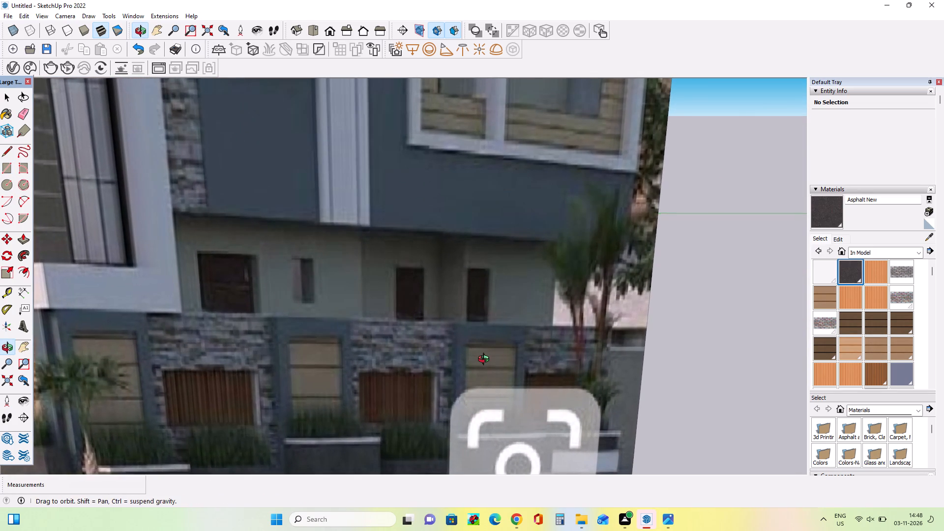
middle_drag(486, 360, 532, 347)
scroll(532, 347, down, 6)
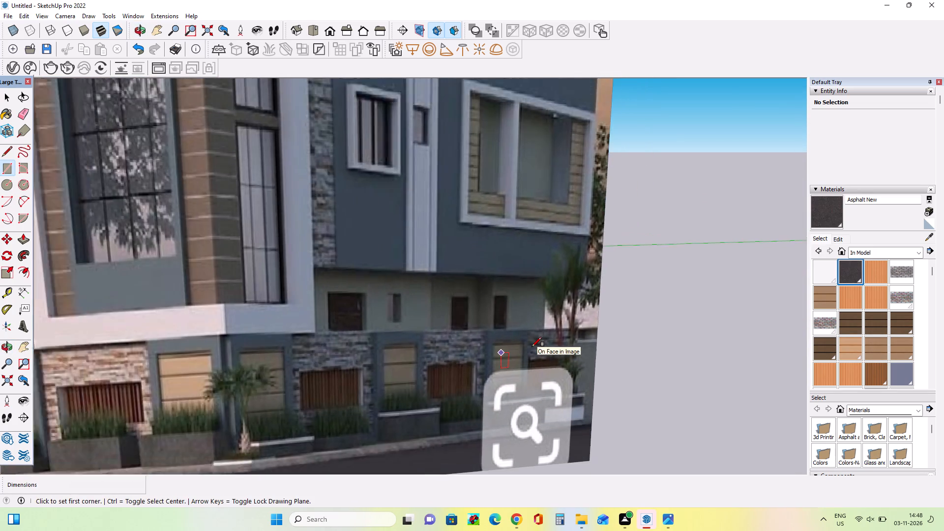
scroll(532, 347, down, 13)
middle_drag(535, 355, 538, 393)
scroll(242, 314, up, 4)
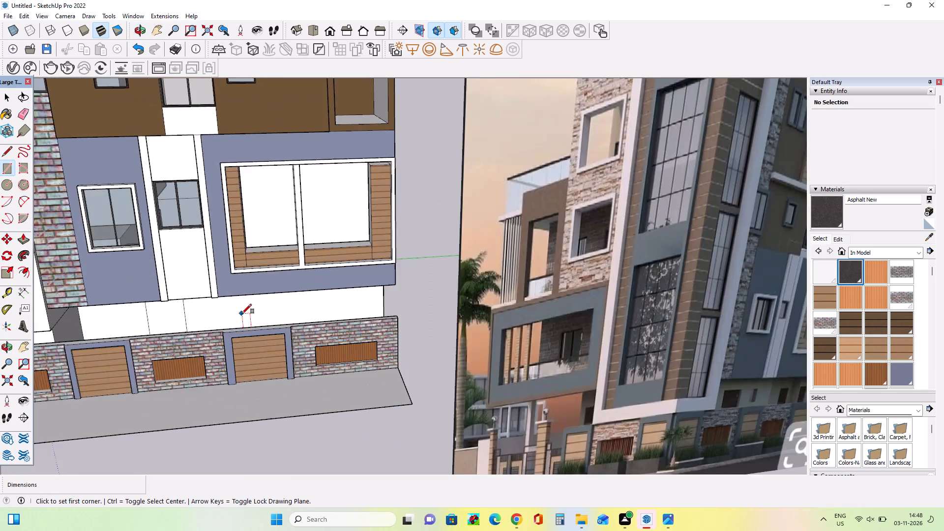
Draw a second tall door rectangle about 18' 9" wide and 41' high on the white ground-floor wall, beyond the small rectangle.
scroll(242, 314, up, 4)
middle_drag(245, 343, 289, 286)
scroll(232, 296, up, 6)
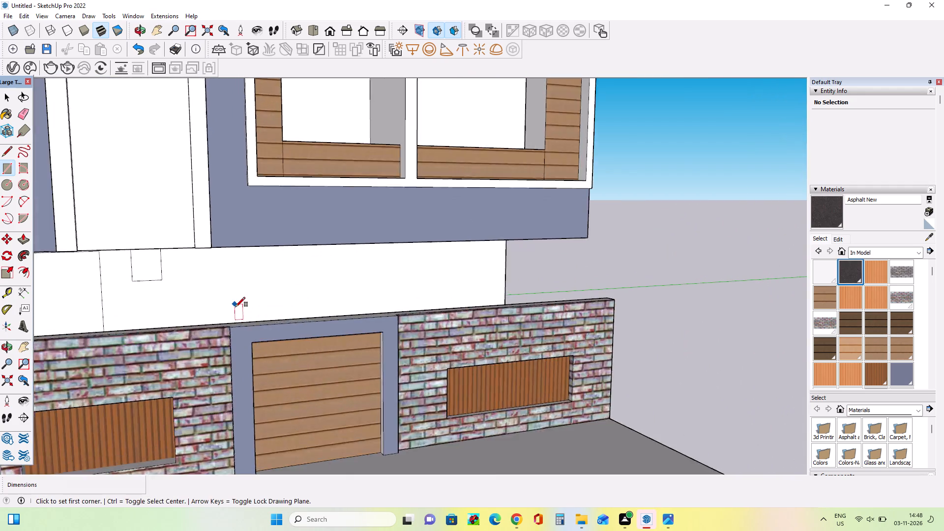
scroll(236, 307, up, 3)
middle_drag(274, 330, 245, 395)
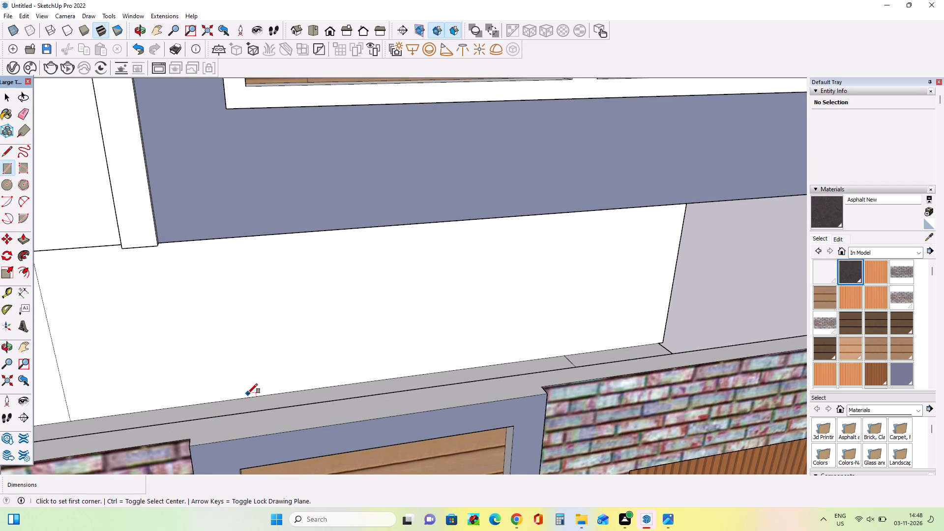
click(252, 394)
scroll(301, 374, down, 3)
middle_drag(300, 374, 213, 352)
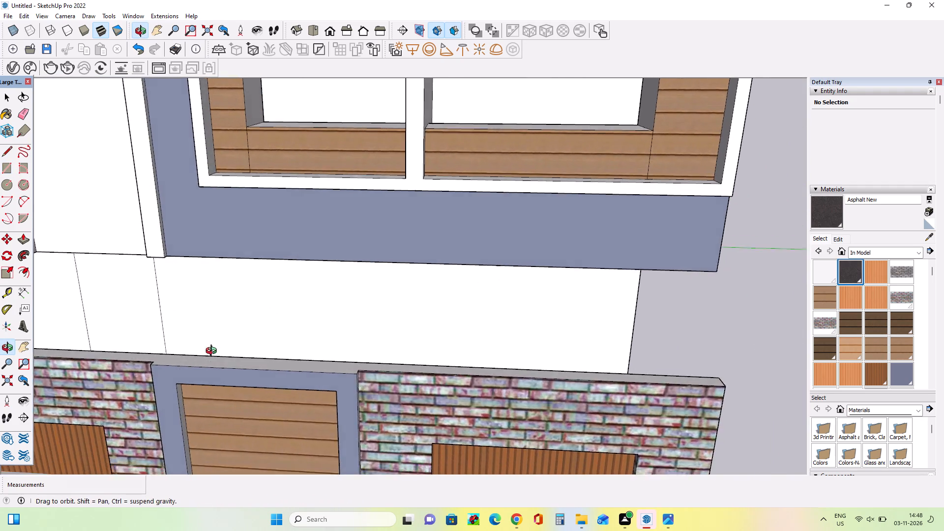
middle_drag(213, 352, 217, 347)
scroll(220, 346, down, 5)
middle_drag(244, 318, 281, 280)
scroll(282, 277, down, 1)
scroll(282, 270, up, 5)
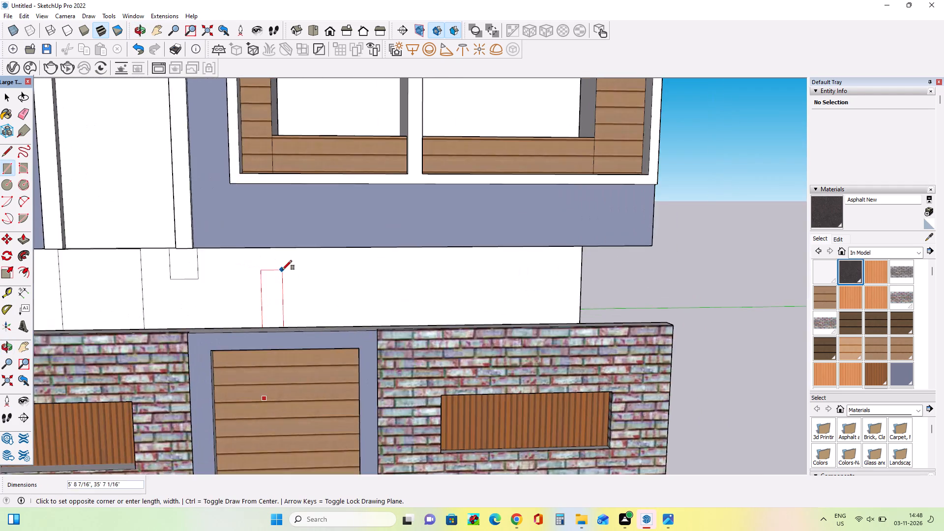
scroll(282, 270, up, 3)
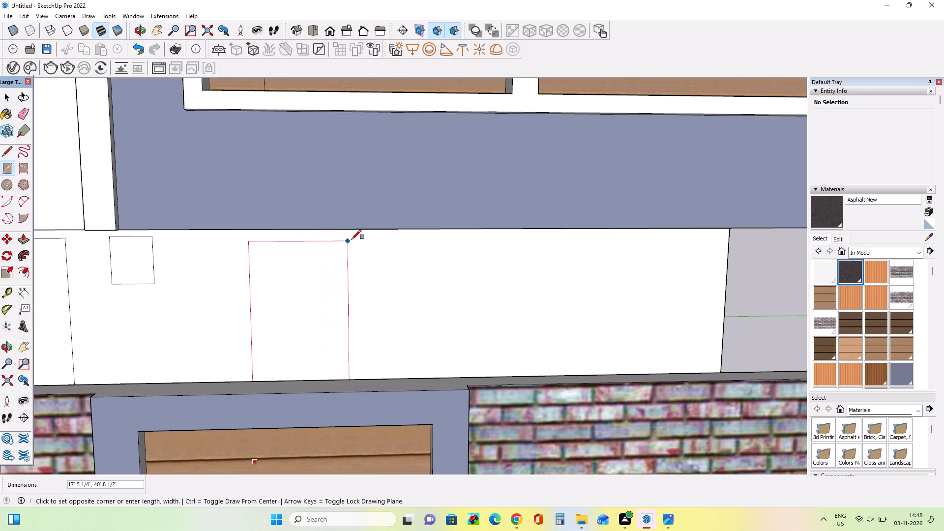
click(355, 239)
Draw a horizontal line across each tall door rectangle, slightly below its top edge, about 21' 1" and 18' 9" long.
middle_drag(440, 309, 407, 312)
scroll(407, 312, down, 7)
middle_drag(409, 319, 406, 332)
scroll(289, 325, up, 4)
middle_drag(243, 321, 265, 293)
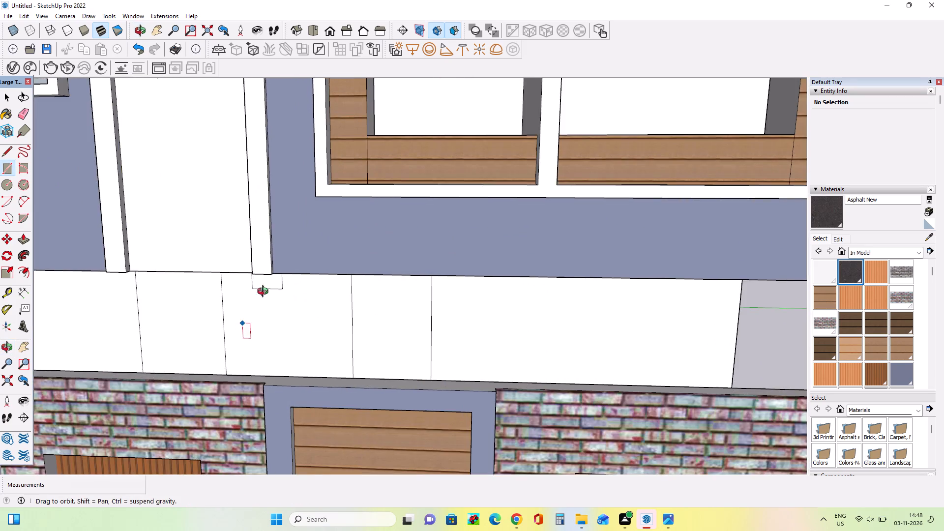
middle_drag(265, 293, 297, 290)
click(4, 151)
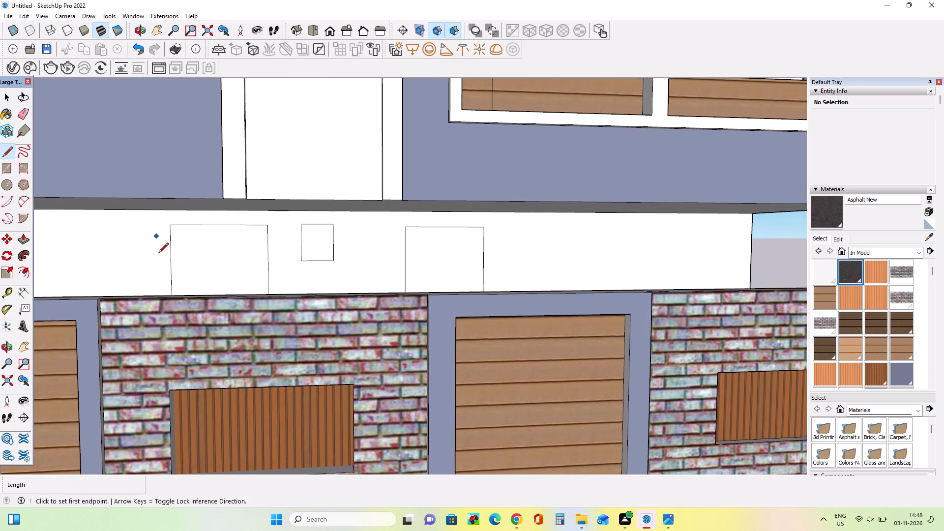
click(172, 241)
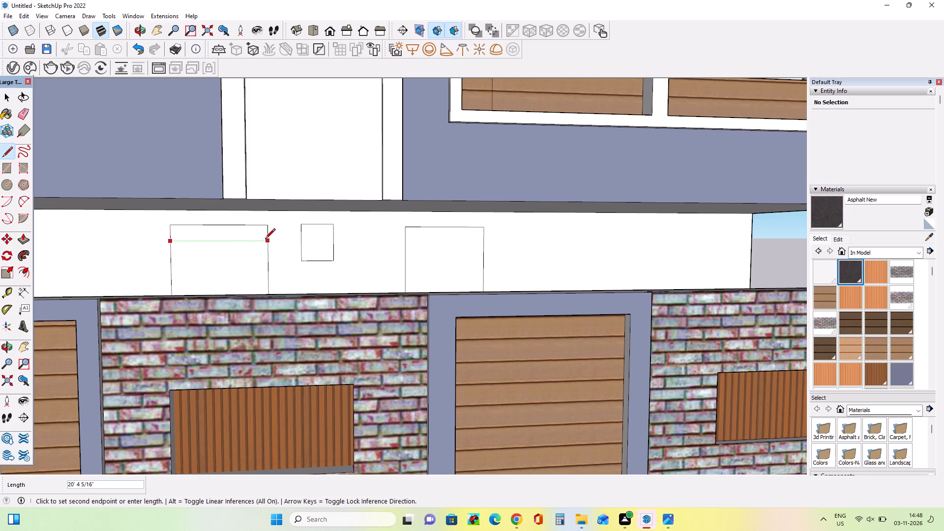
click(265, 239)
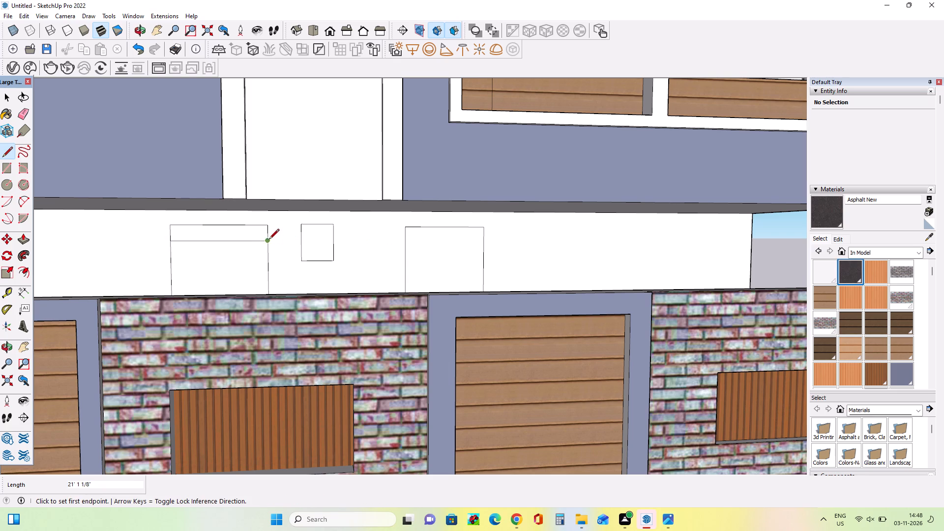
click(404, 244)
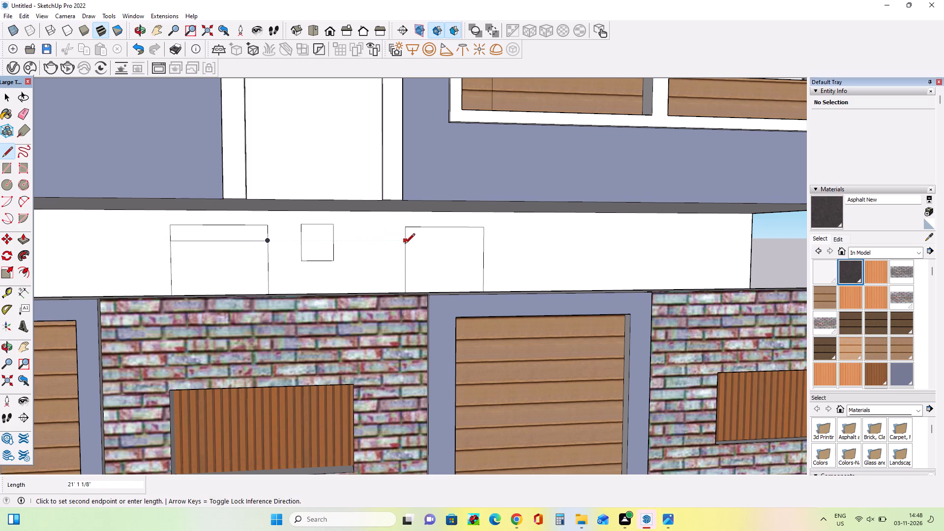
click(485, 244)
Erase the top and side edges above the new lines on both door rectangles to lower the openings.
middle_drag(421, 312, 415, 326)
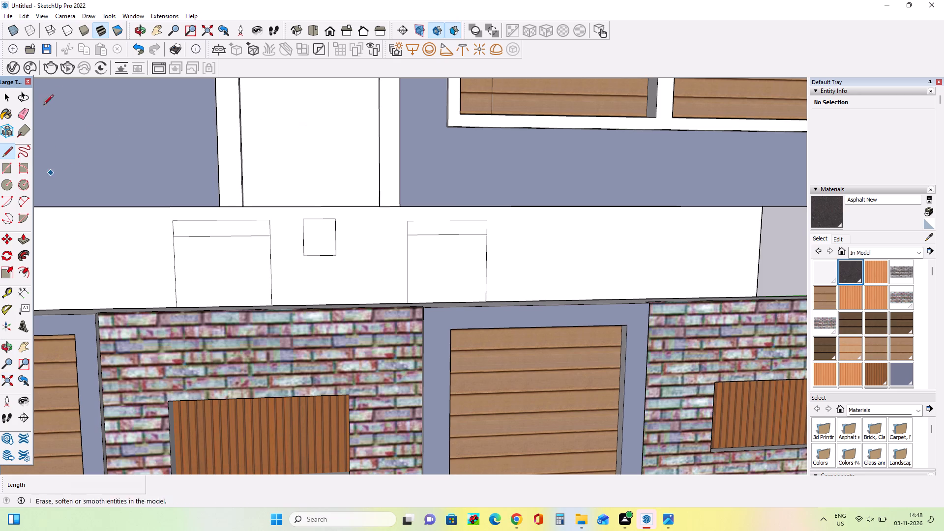
click(17, 113)
scroll(208, 233, up, 4)
drag(150, 227, 153, 225)
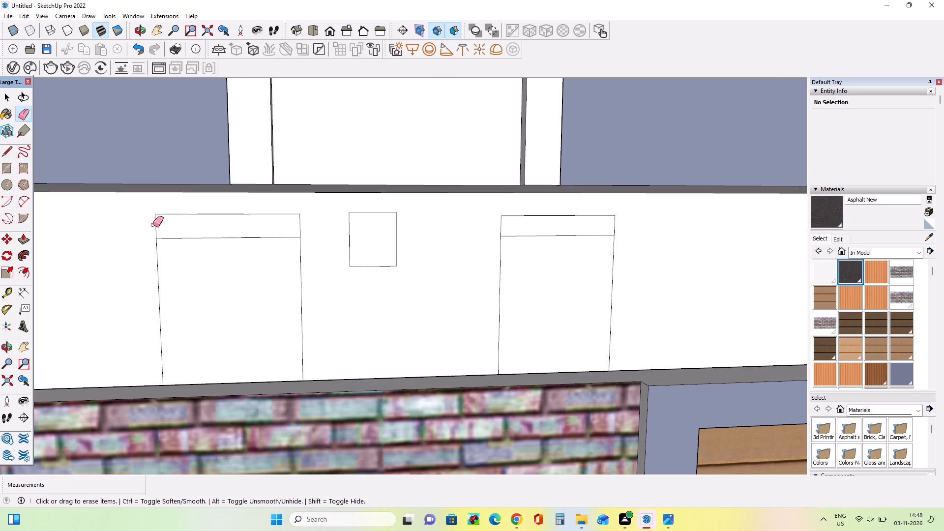
drag(153, 225, 173, 212)
drag(298, 221, 302, 222)
drag(500, 227, 507, 216)
drag(614, 222, 619, 223)
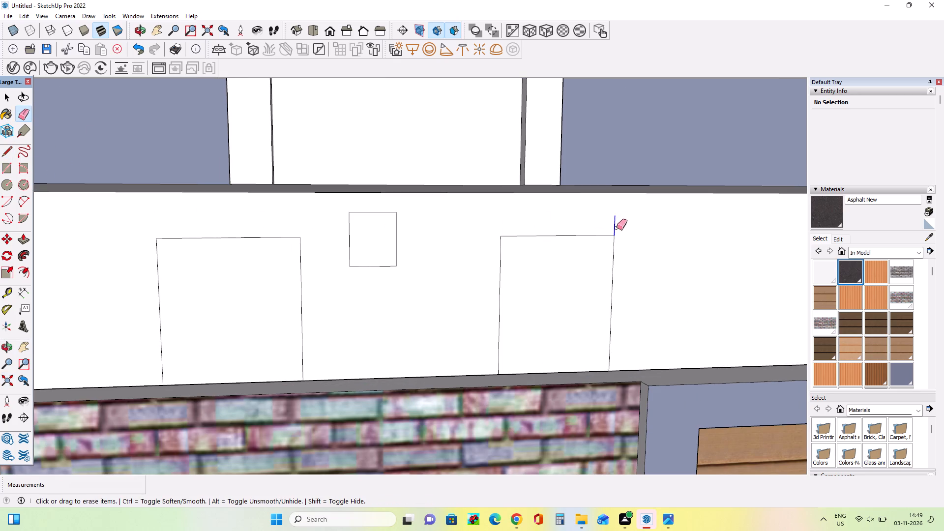
Draw one thin rectangle against the small window rectangle's bottom edge and another across its upper part, both about 7' 3" wide.
scroll(329, 239, down, 17)
middle_drag(375, 271, 366, 279)
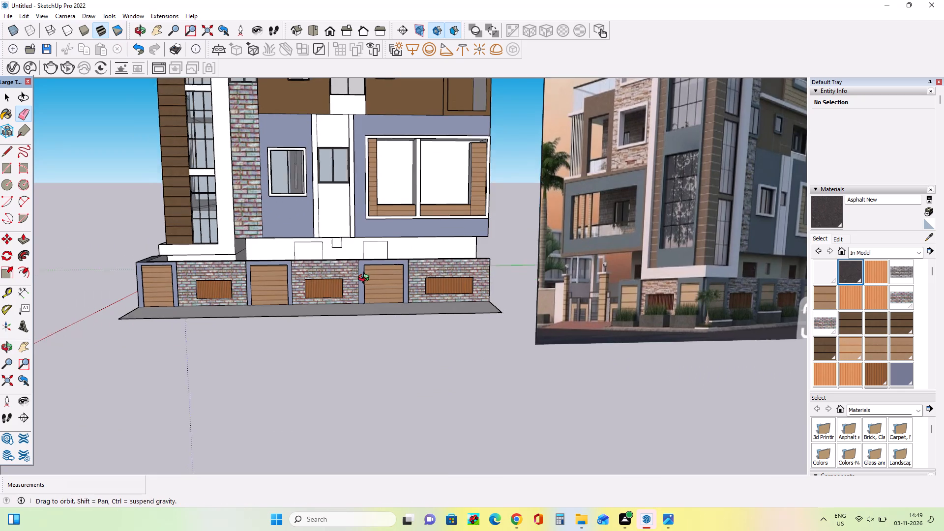
middle_drag(366, 279, 358, 279)
scroll(357, 281, down, 1)
scroll(321, 272, up, 9)
middle_drag(323, 269, 309, 293)
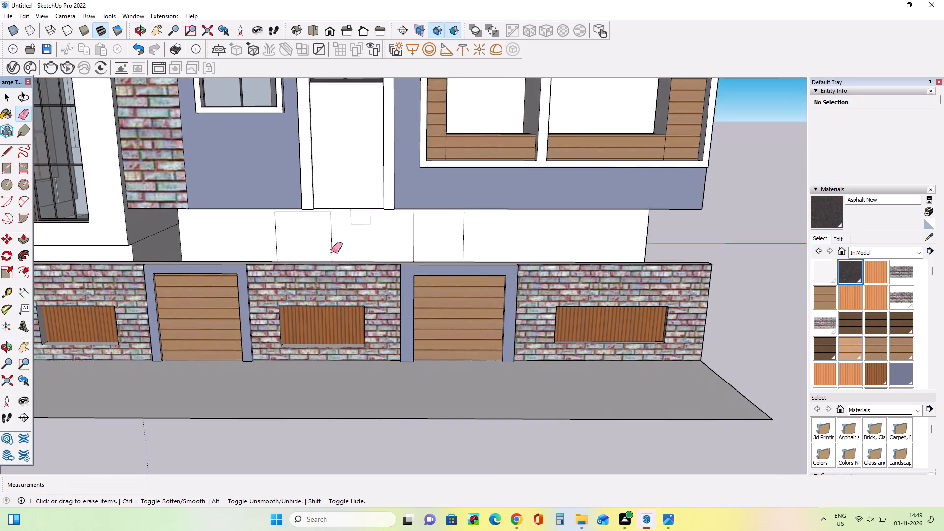
scroll(366, 226, up, 8)
middle_drag(361, 243, 368, 211)
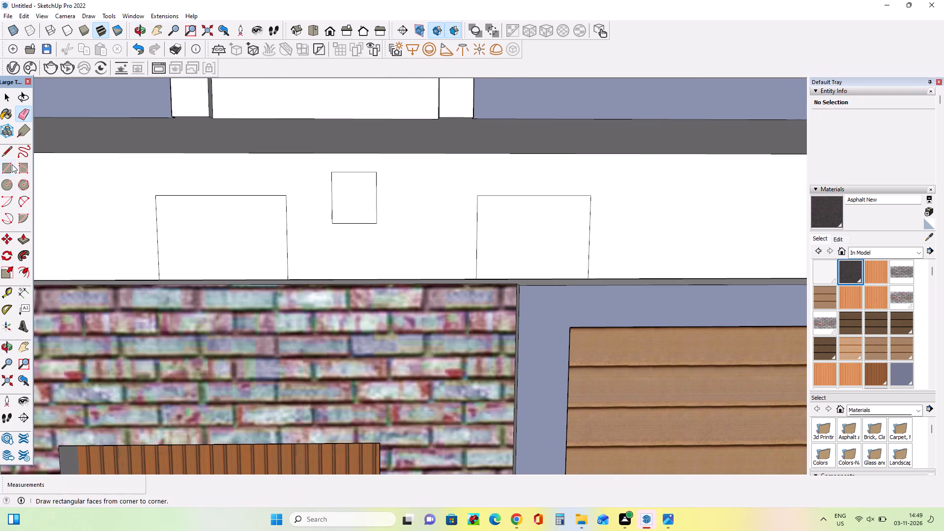
click(11, 164)
scroll(327, 207, up, 3)
click(333, 229)
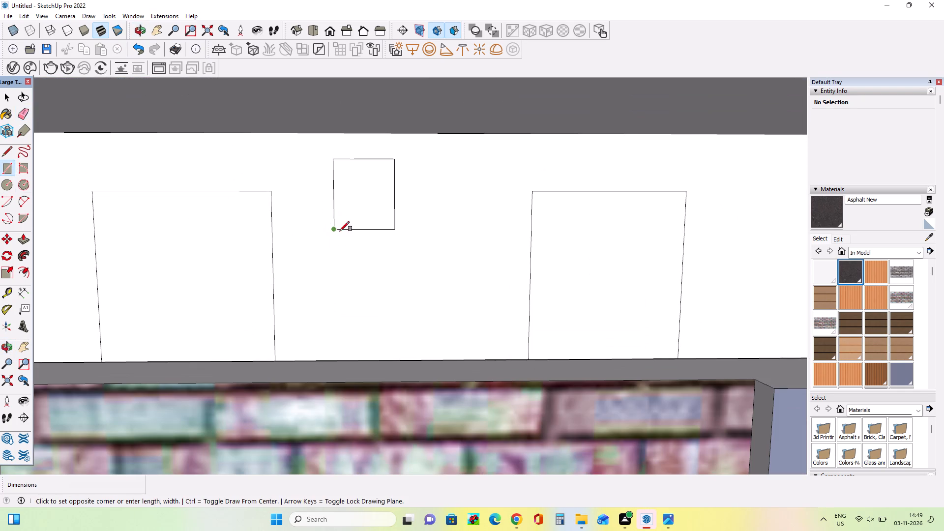
click(396, 229)
click(394, 230)
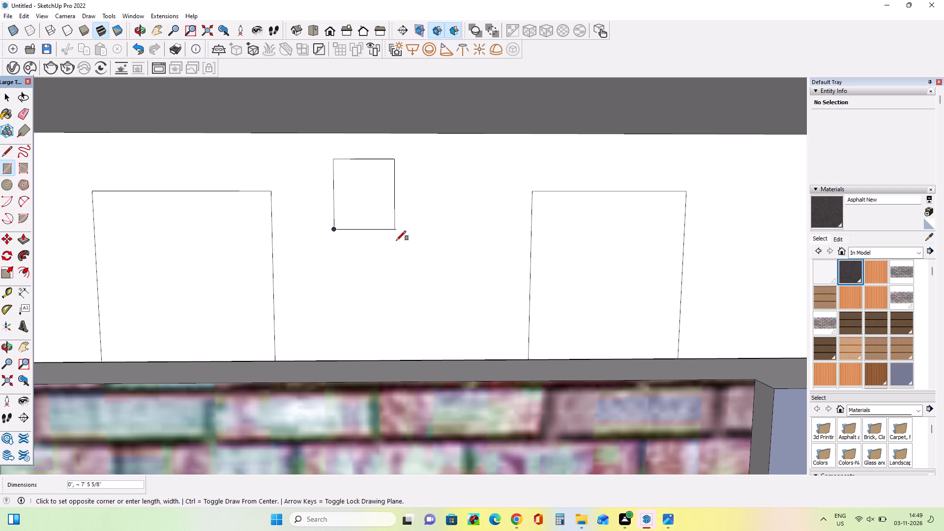
click(394, 230)
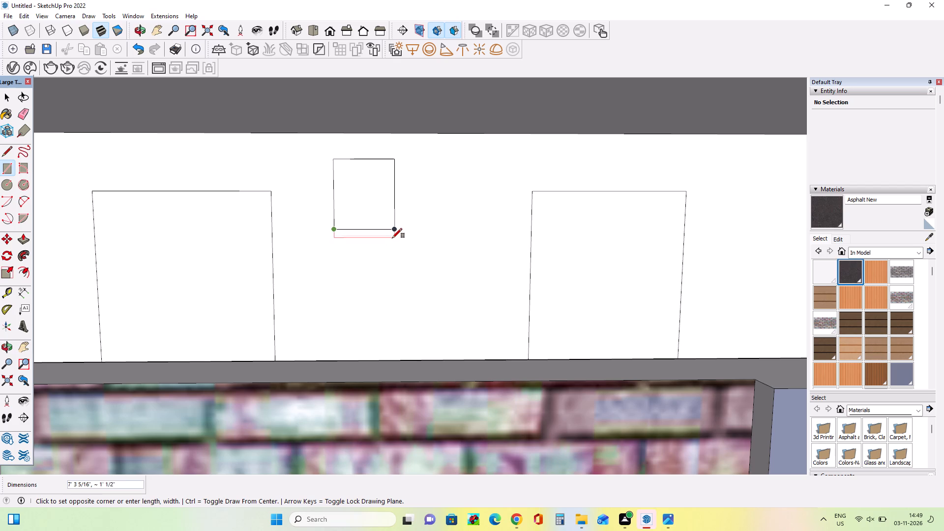
click(392, 243)
middle_click(389, 274)
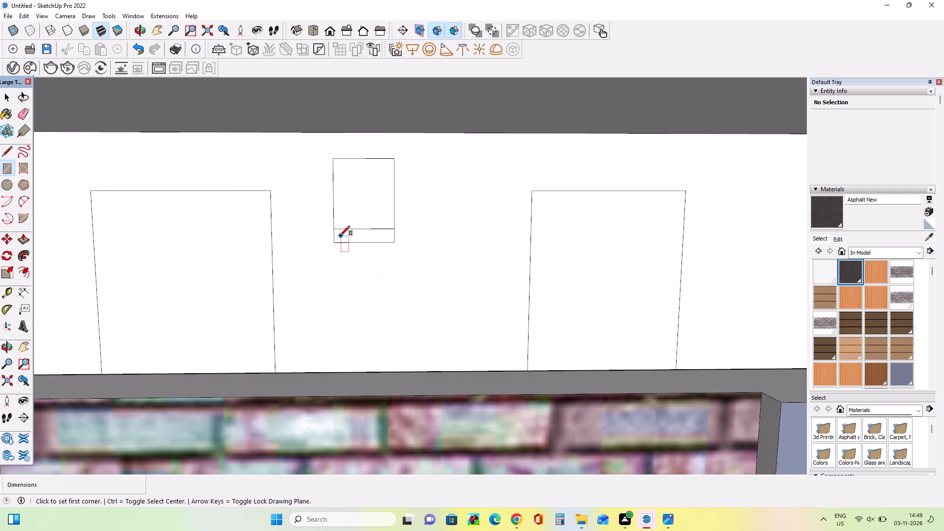
middle_click(340, 236)
scroll(339, 191, up, 2)
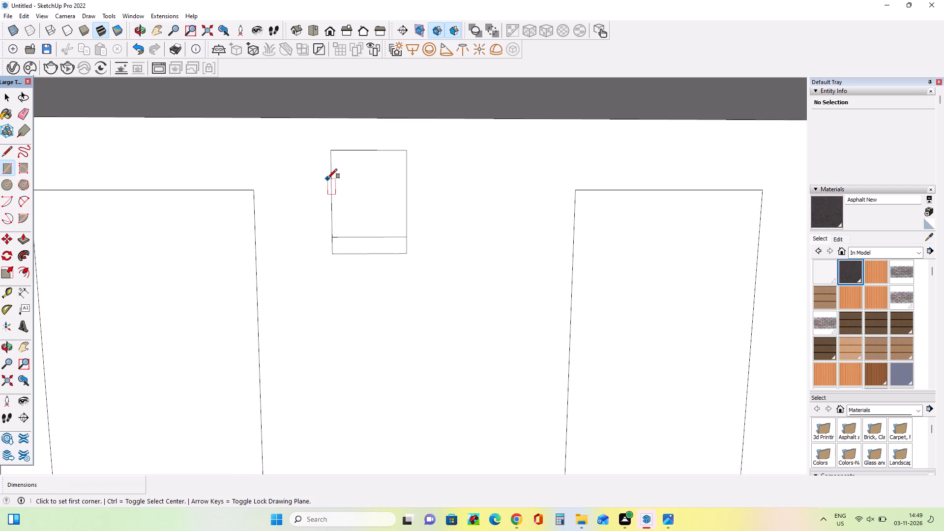
click(330, 178)
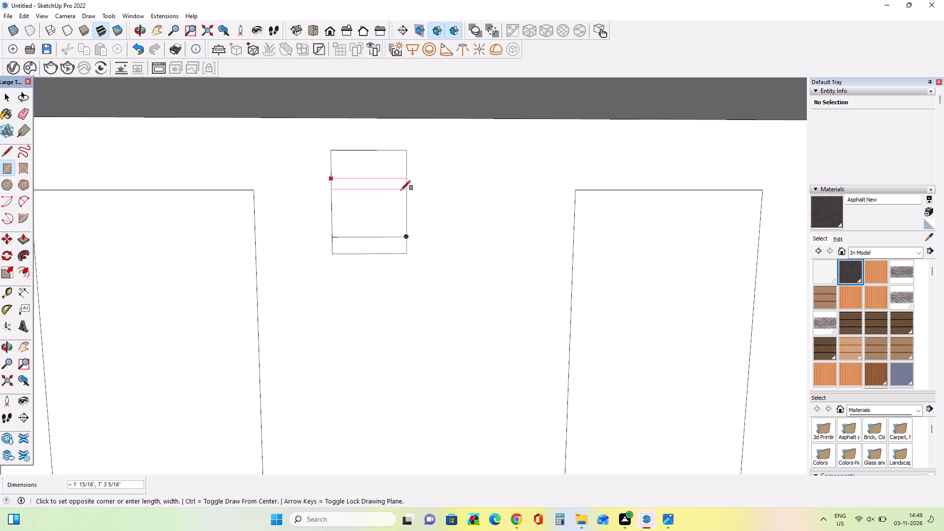
click(404, 194)
middle_drag(418, 228, 420, 233)
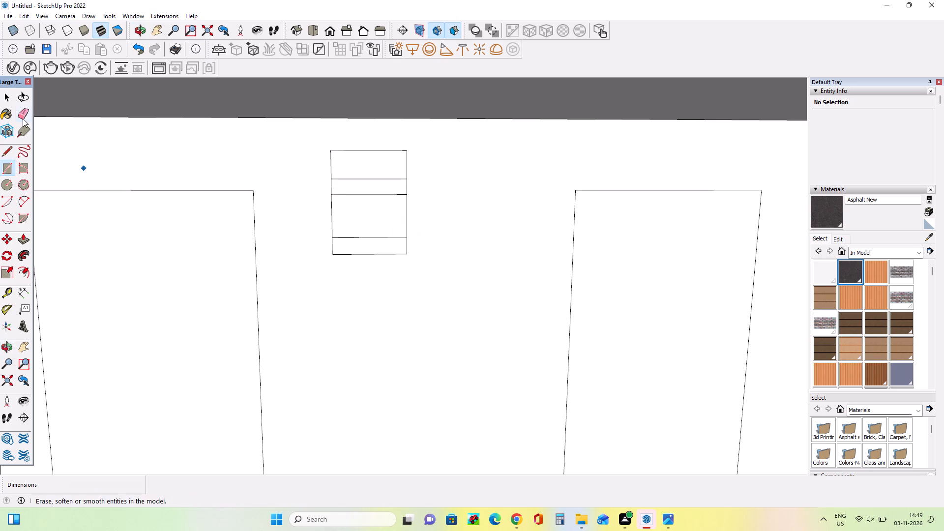
Erase the small window's old top portion and the inner horizontal lines, leaving one lowered square outline about 7' 3" wide.
click(23, 118)
drag(323, 164, 344, 151)
drag(395, 160, 401, 161)
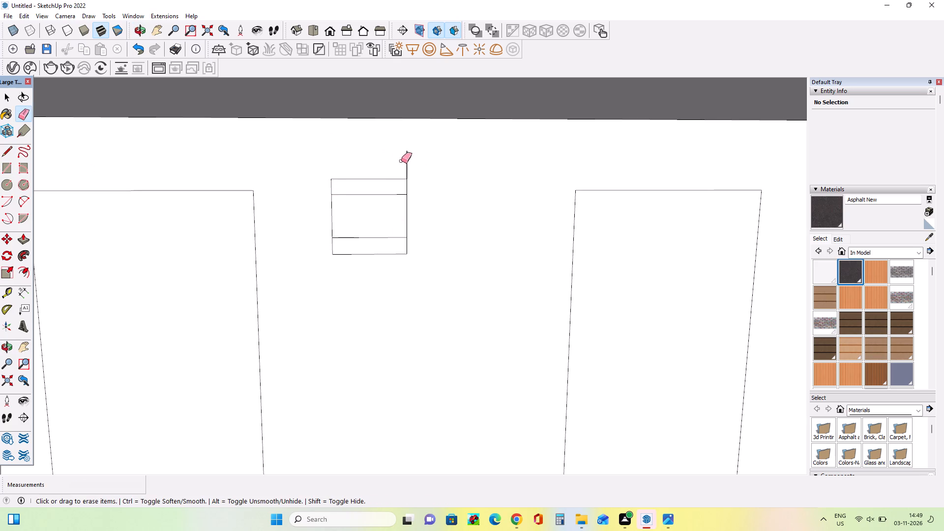
drag(401, 161, 410, 169)
drag(398, 187, 396, 201)
drag(384, 235, 385, 244)
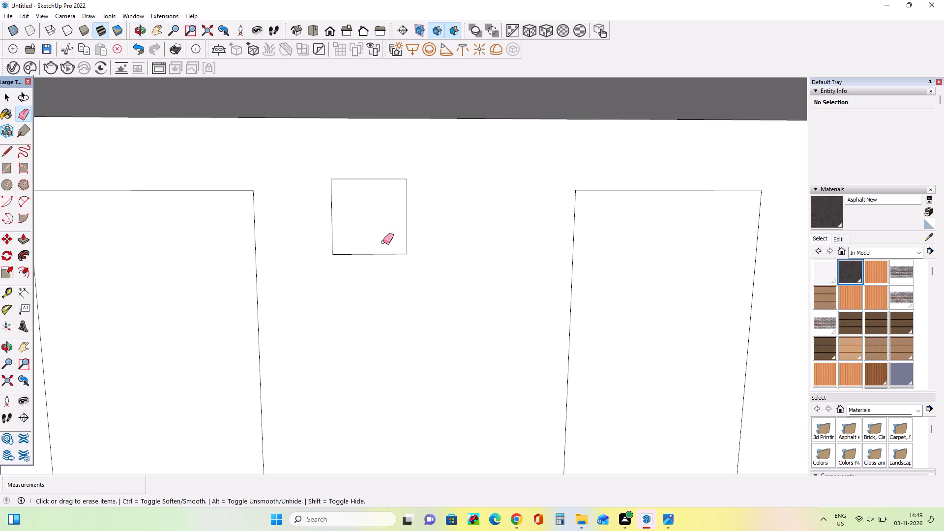
middle_drag(367, 241, 369, 246)
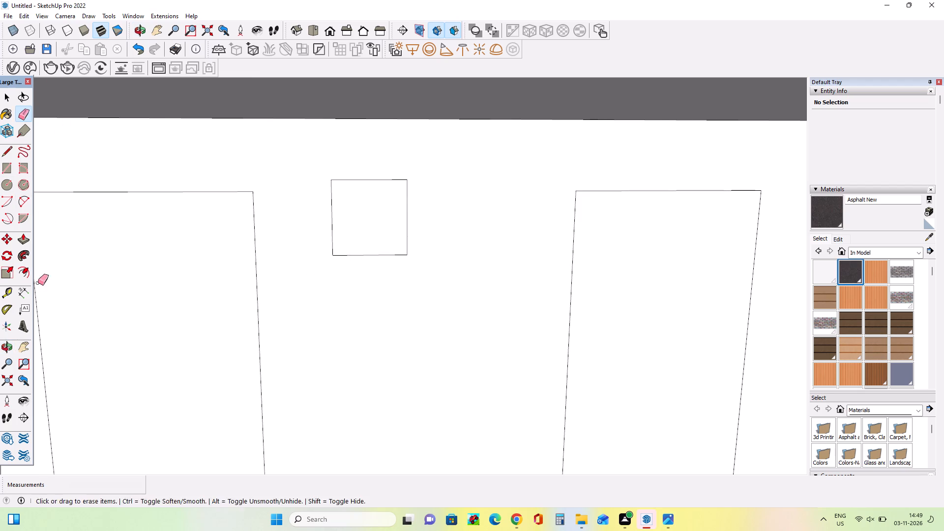
Push the wider door face and the small square window face into the white wall, the window about 5' 5" deep.
click(19, 244)
drag(124, 264, 122, 255)
middle_drag(252, 280, 249, 260)
drag(227, 284, 226, 277)
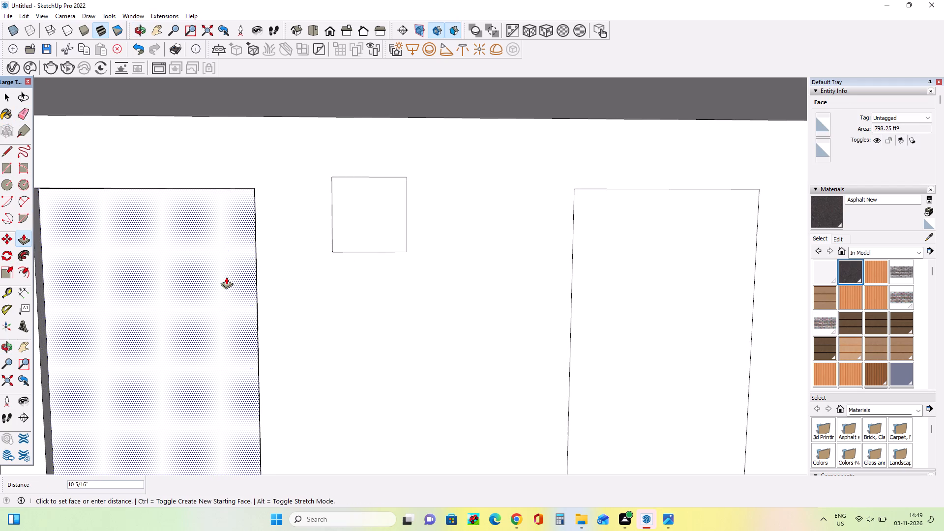
drag(226, 277, 226, 276)
click(352, 231)
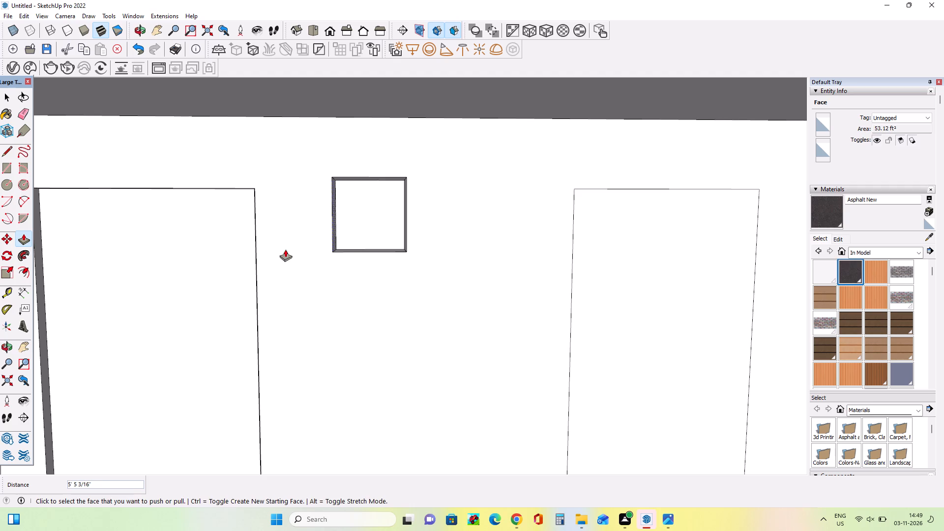
Push the narrower door face about 2' 10" into the white ground-floor wall.
scroll(281, 239, down, 8)
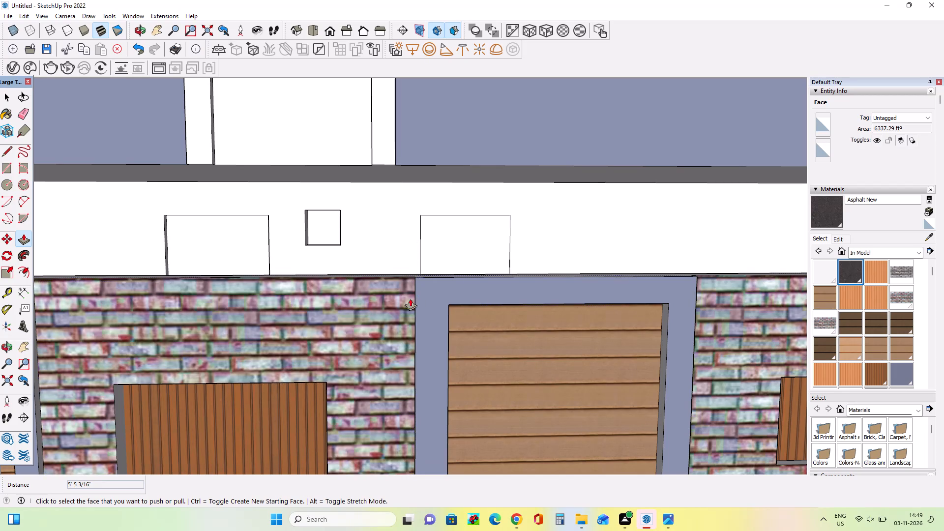
middle_drag(402, 281, 284, 322)
scroll(357, 247, up, 3)
middle_drag(348, 265, 326, 287)
scroll(333, 288, up, 1)
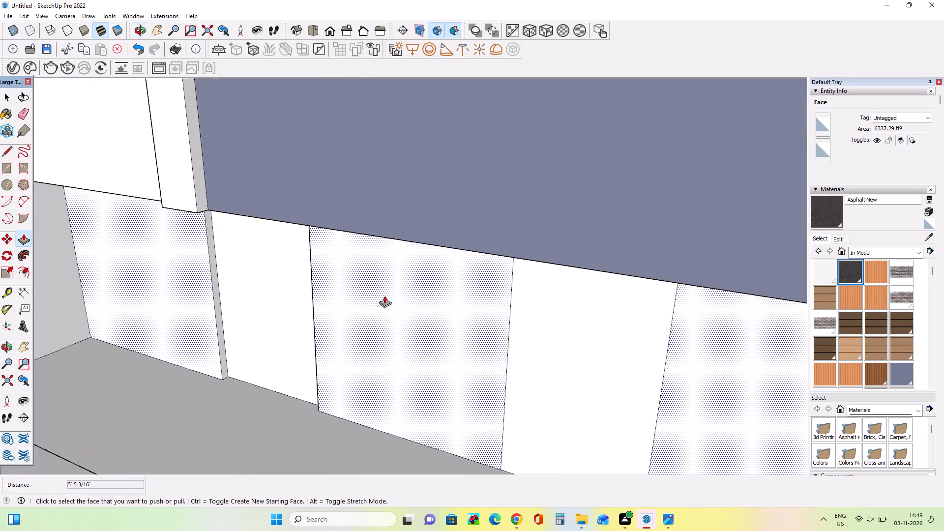
middle_drag(559, 398, 576, 376)
drag(551, 382, 553, 372)
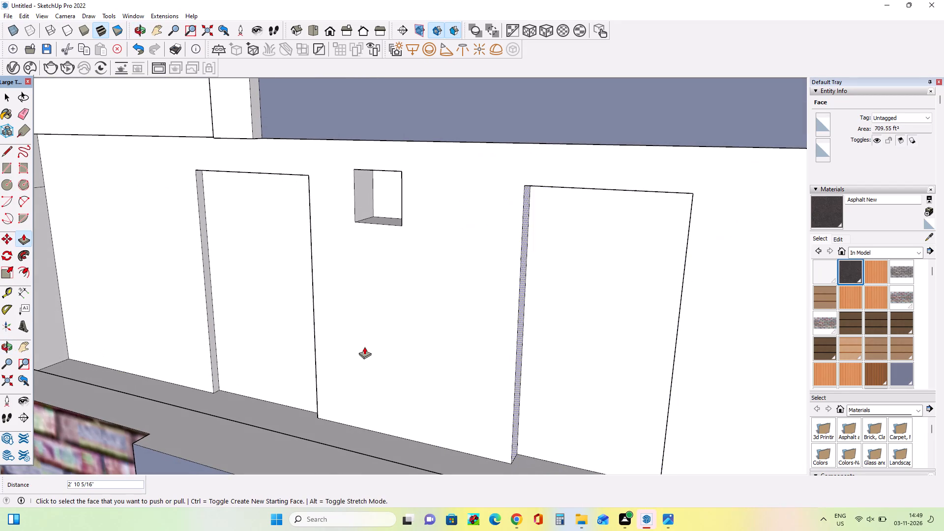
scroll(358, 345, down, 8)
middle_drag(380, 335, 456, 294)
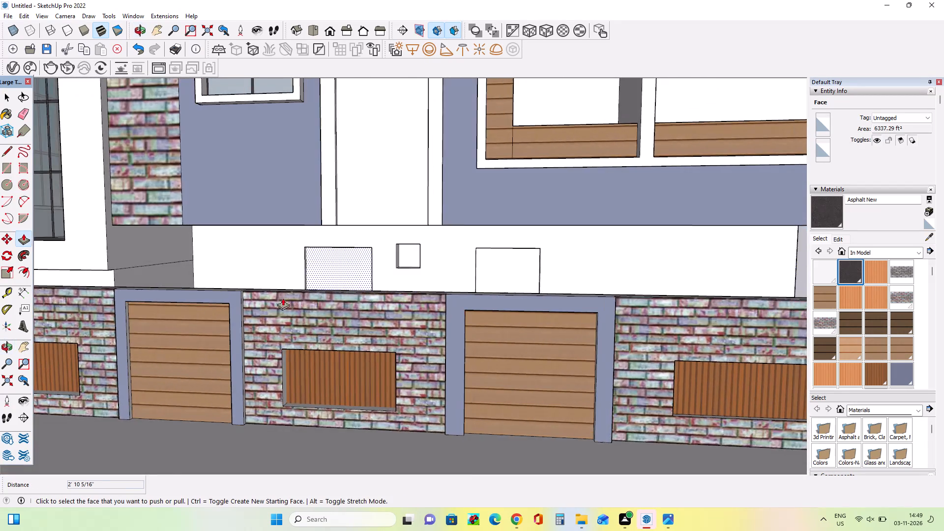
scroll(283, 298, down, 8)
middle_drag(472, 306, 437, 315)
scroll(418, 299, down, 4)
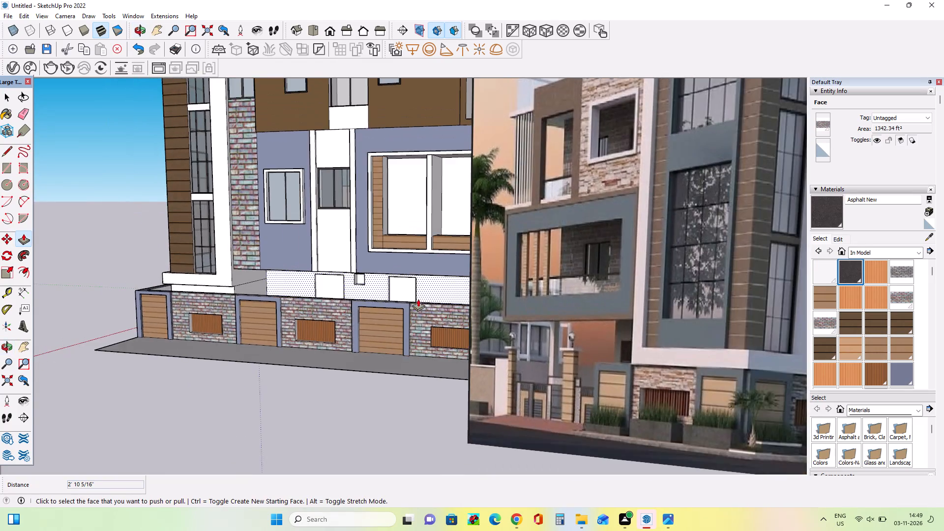
Examine the ground-floor doors and small windows of the side facade in the reference image.
middle_drag(862, 378, 783, 359)
middle_drag(701, 349, 663, 341)
scroll(725, 337, up, 3)
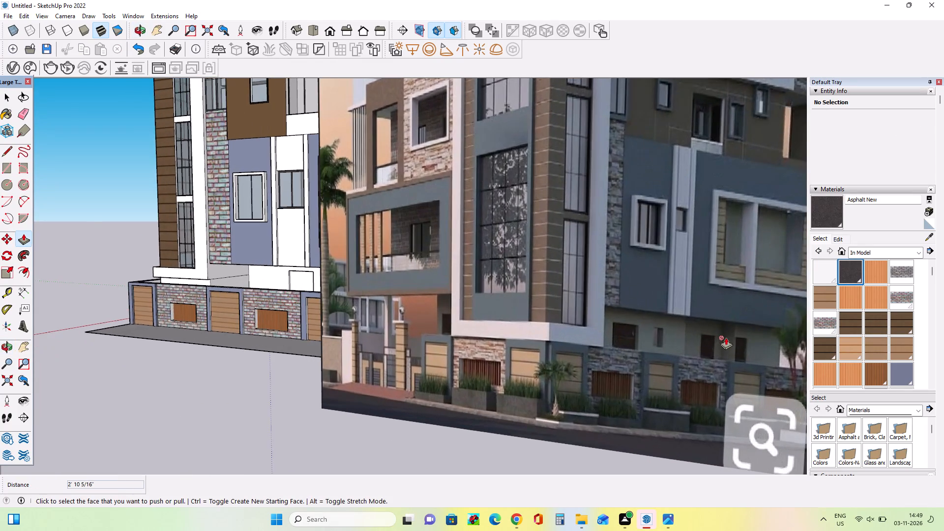
scroll(726, 337, up, 9)
middle_drag(735, 354, 738, 362)
scroll(676, 340, down, 5)
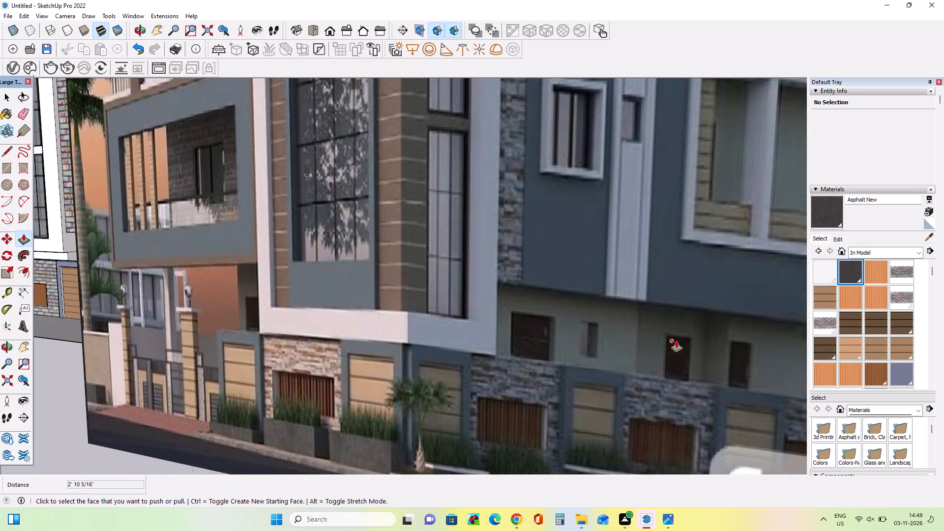
scroll(676, 340, down, 10)
scroll(717, 347, down, 1)
middle_drag(718, 347, 823, 363)
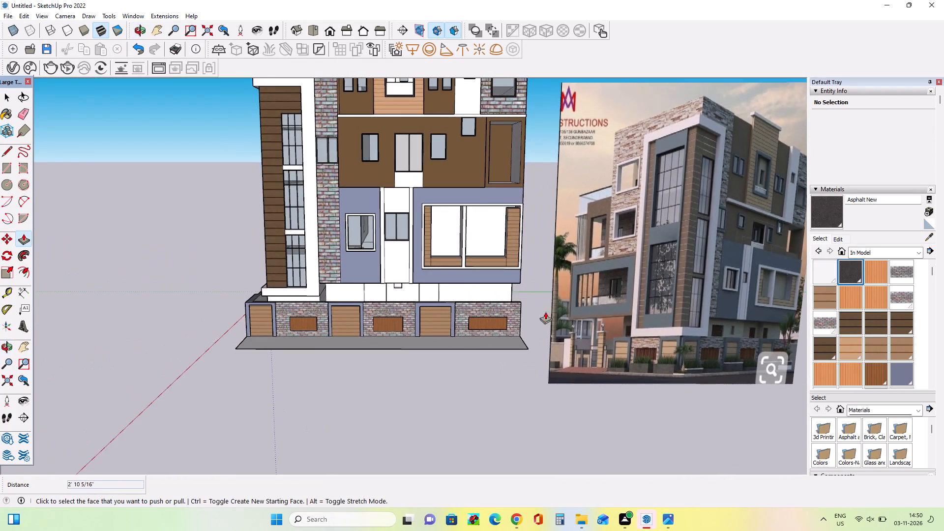
Draw a third door rectangle, about 19' 2" by 37' 11", on the white ground-floor side wall beyond the existing doors, starting at the wall's base.
scroll(472, 301, up, 9)
middle_drag(505, 339, 469, 302)
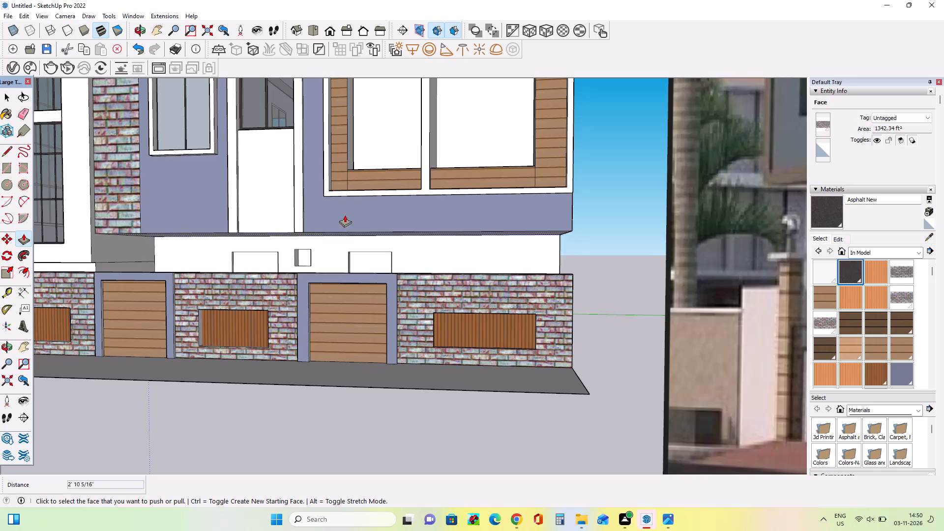
scroll(346, 215, up, 12)
middle_drag(437, 278, 462, 300)
scroll(423, 263, down, 4)
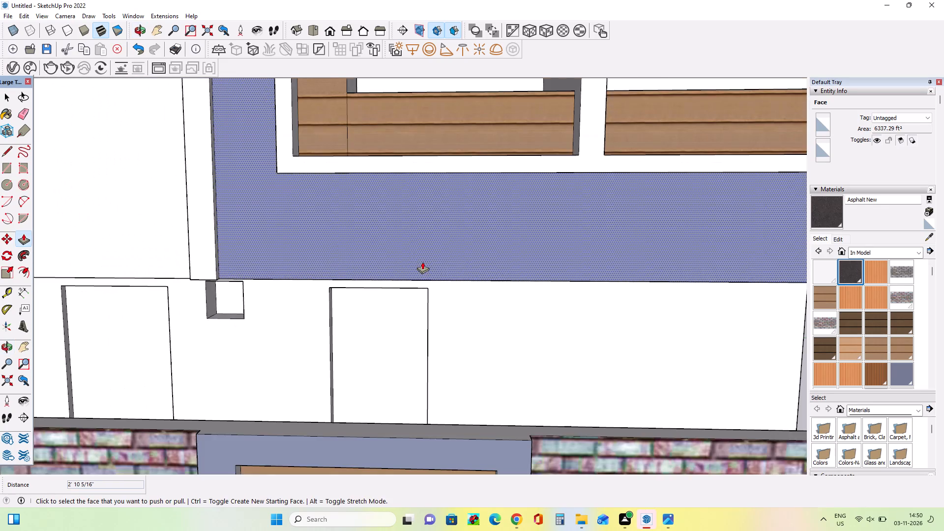
middle_drag(431, 285, 441, 292)
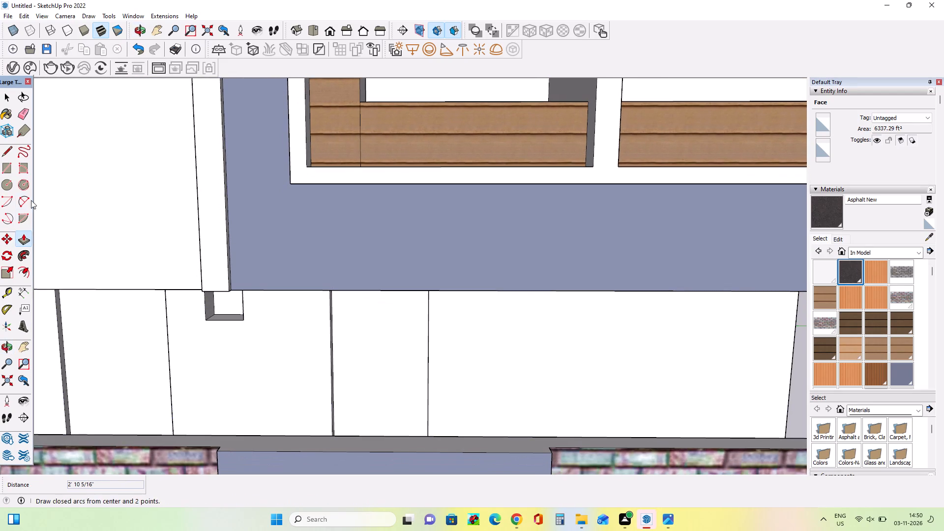
click(8, 165)
middle_drag(339, 283, 318, 275)
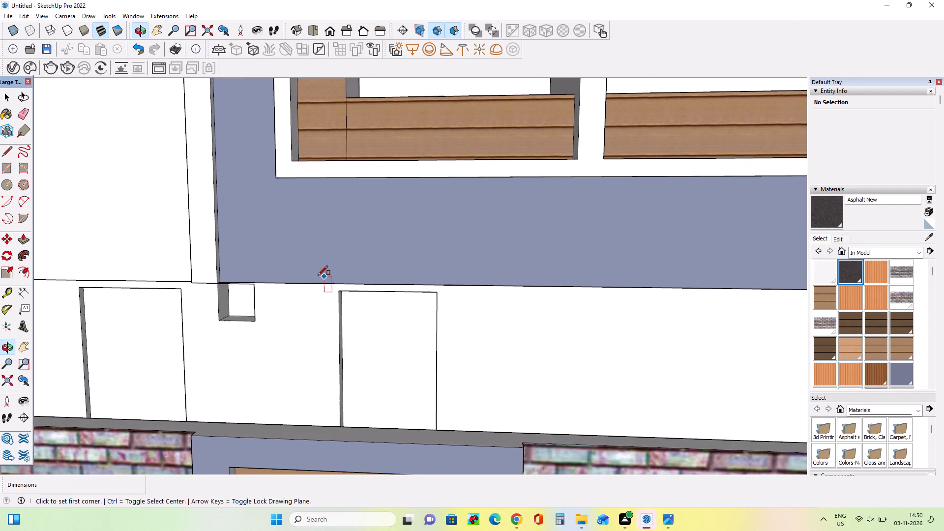
scroll(434, 348, up, 3)
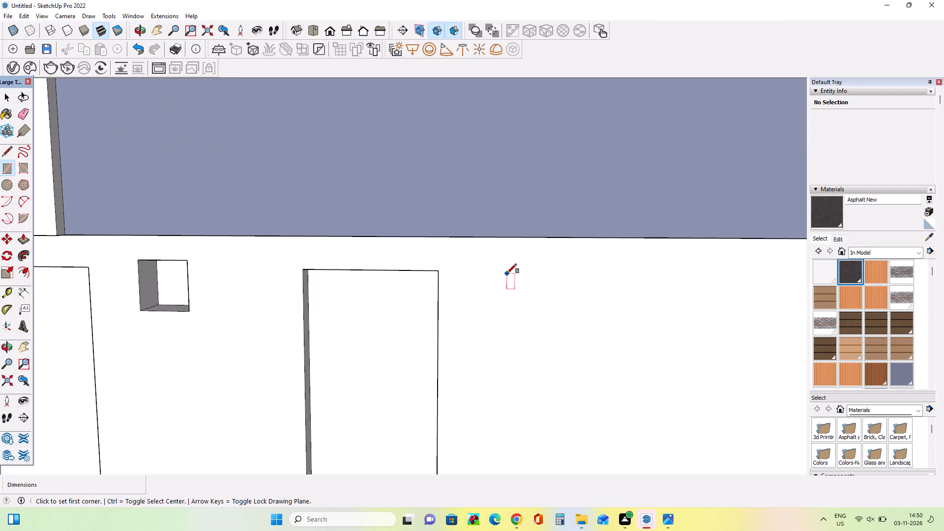
scroll(507, 273, down, 2)
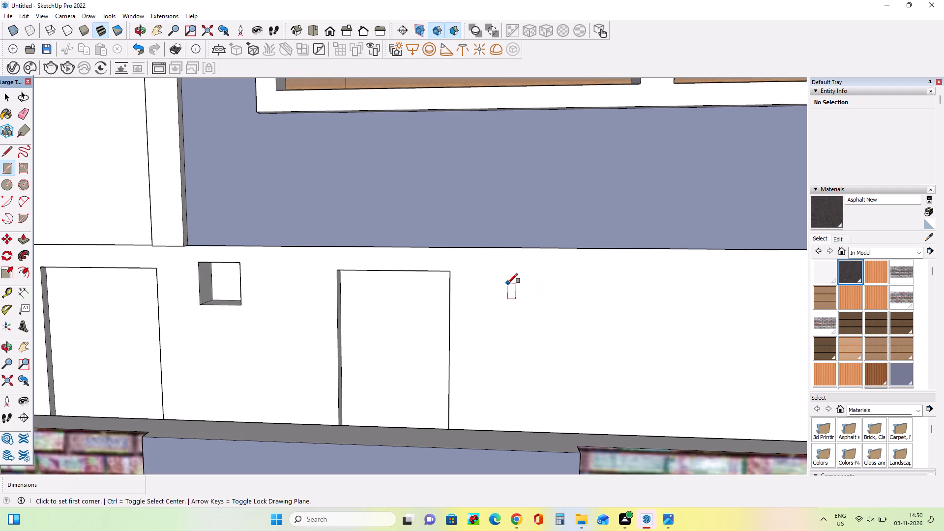
scroll(508, 283, down, 3)
middle_drag(554, 315, 558, 323)
scroll(480, 325, down, 4)
middle_drag(490, 351, 512, 414)
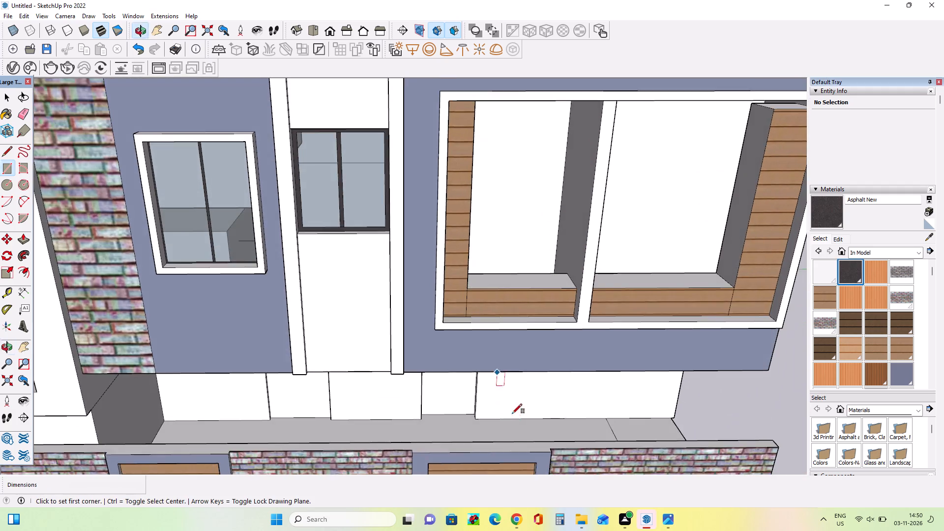
scroll(515, 416, up, 4)
drag(557, 419, 562, 416)
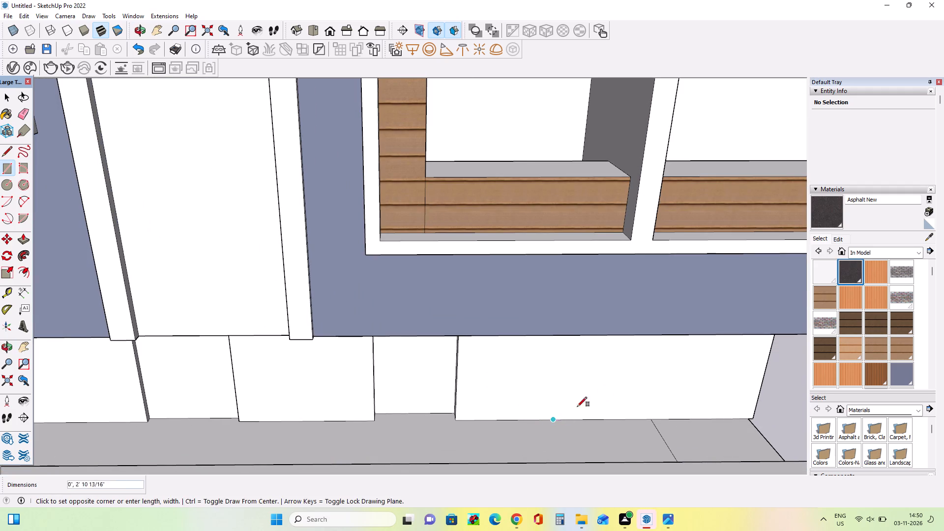
middle_drag(615, 391, 592, 323)
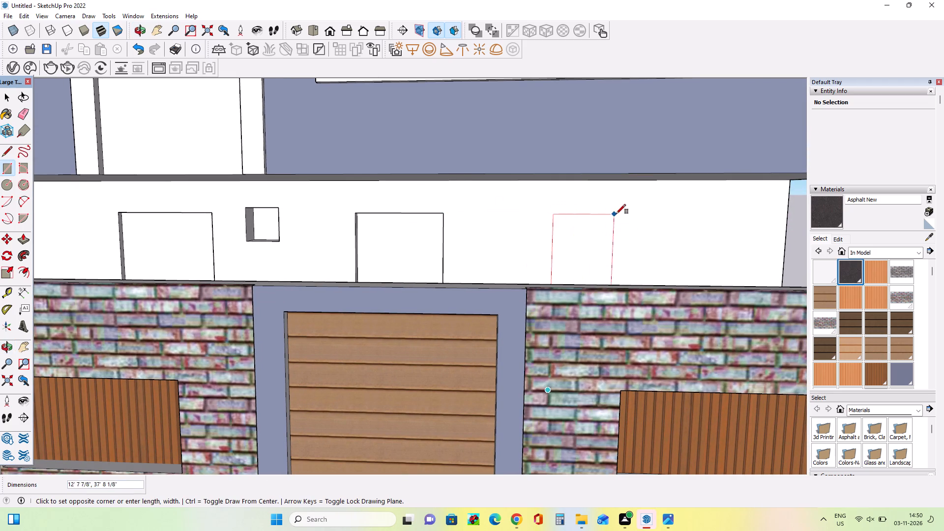
click(648, 213)
Push the third door face about 2' 11" into the white ground-floor wall.
middle_drag(616, 300, 647, 346)
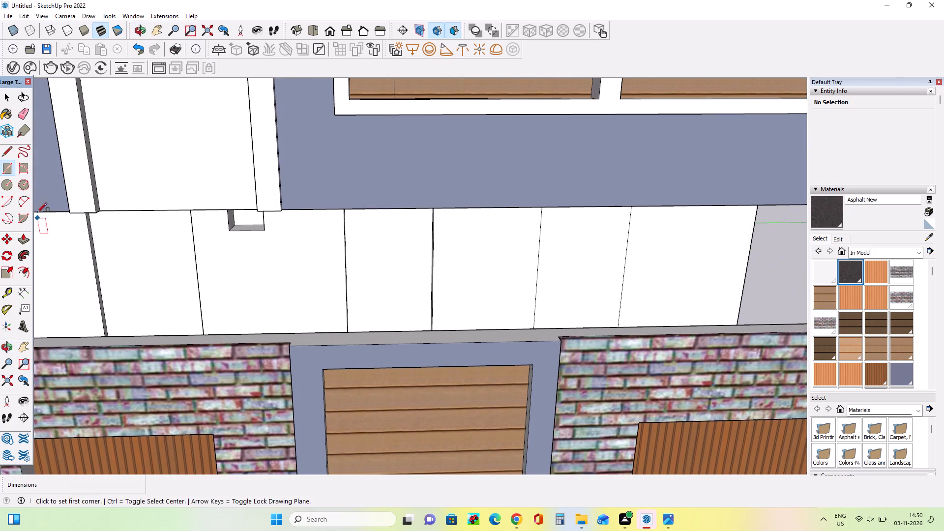
click(28, 240)
drag(590, 273, 584, 266)
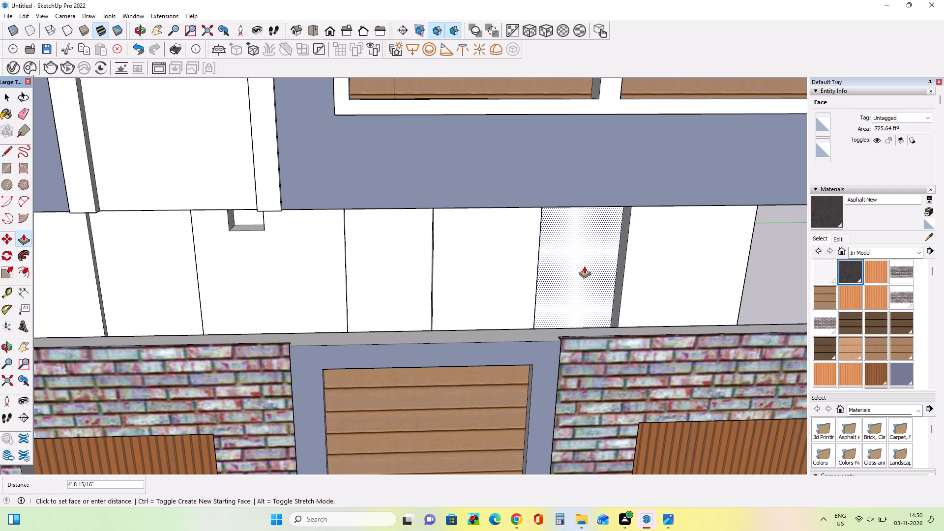
drag(584, 266, 587, 268)
Review the whole side facade with its ground-floor openings against the reference image.
middle_drag(535, 259, 491, 230)
scroll(486, 226, down, 4)
middle_drag(486, 226, 540, 253)
scroll(540, 251, down, 11)
middle_drag(534, 303, 530, 285)
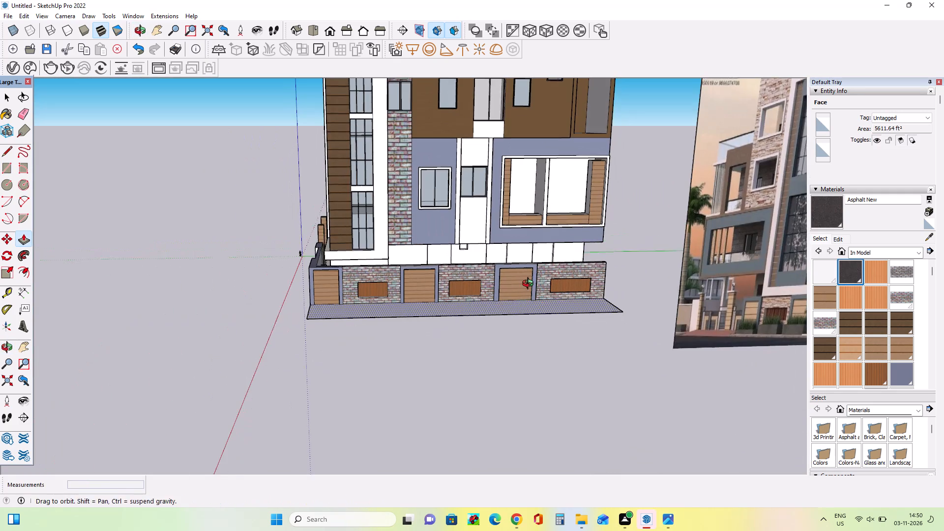
middle_drag(530, 285, 530, 284)
scroll(517, 276, down, 4)
scroll(519, 138, up, 1)
scroll(412, 314, down, 5)
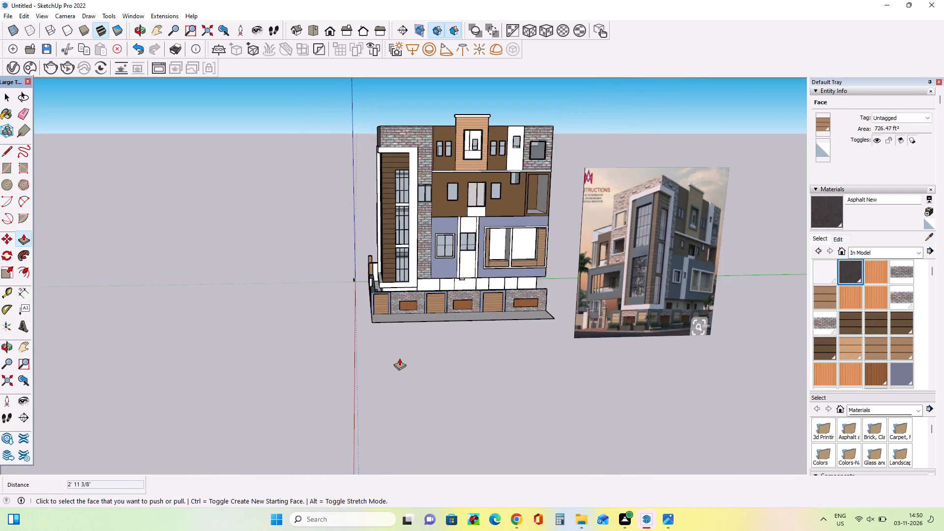
scroll(399, 355, down, 3)
scroll(453, 237, up, 3)
scroll(425, 291, up, 1)
middle_drag(426, 291, 433, 285)
middle_drag(422, 264, 439, 247)
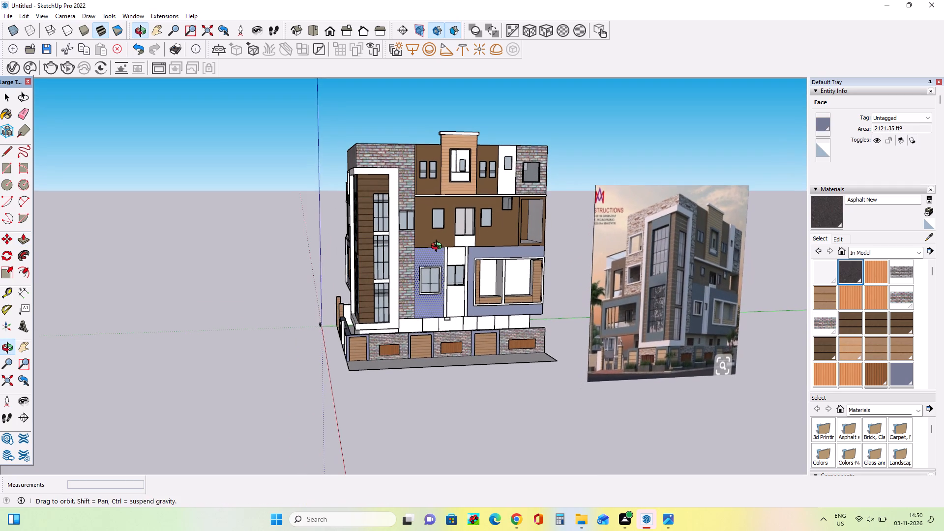
middle_drag(439, 247, 443, 243)
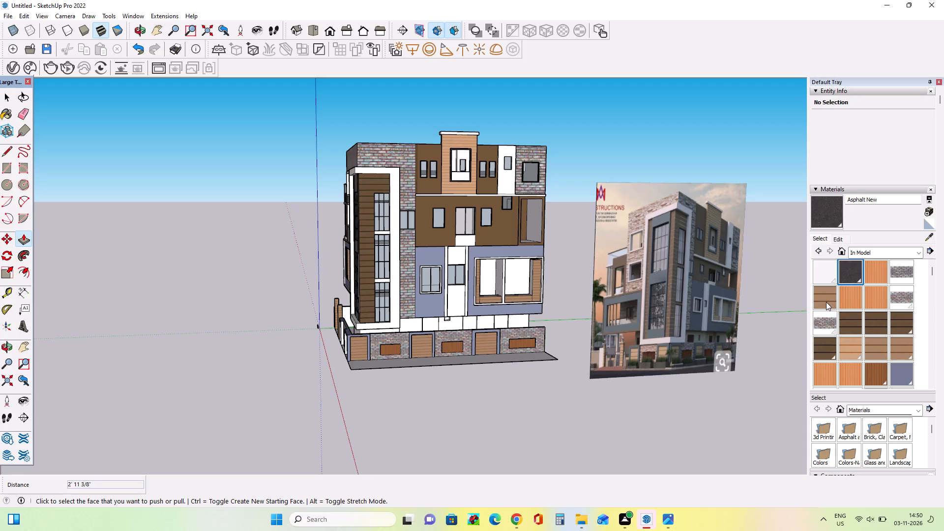
Create a slightly lighter brown siding material based on the dark Material15, using the Cladding_Siding_Tan.jpg texture.
click(848, 325)
click(824, 349)
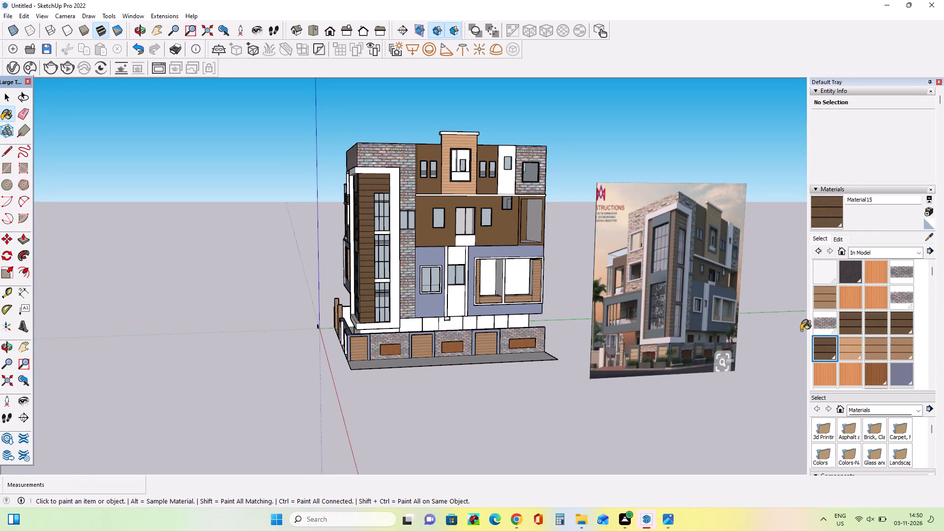
click(926, 211)
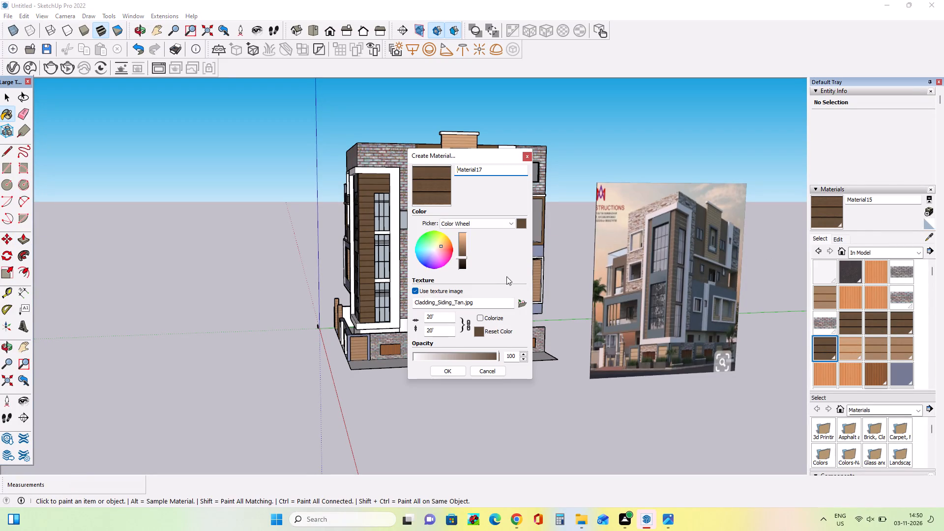
click(464, 252)
click(443, 375)
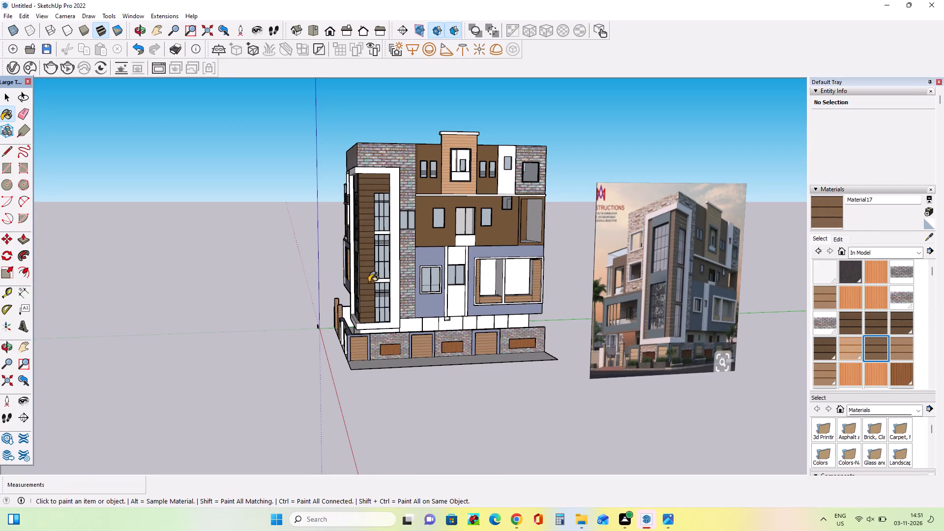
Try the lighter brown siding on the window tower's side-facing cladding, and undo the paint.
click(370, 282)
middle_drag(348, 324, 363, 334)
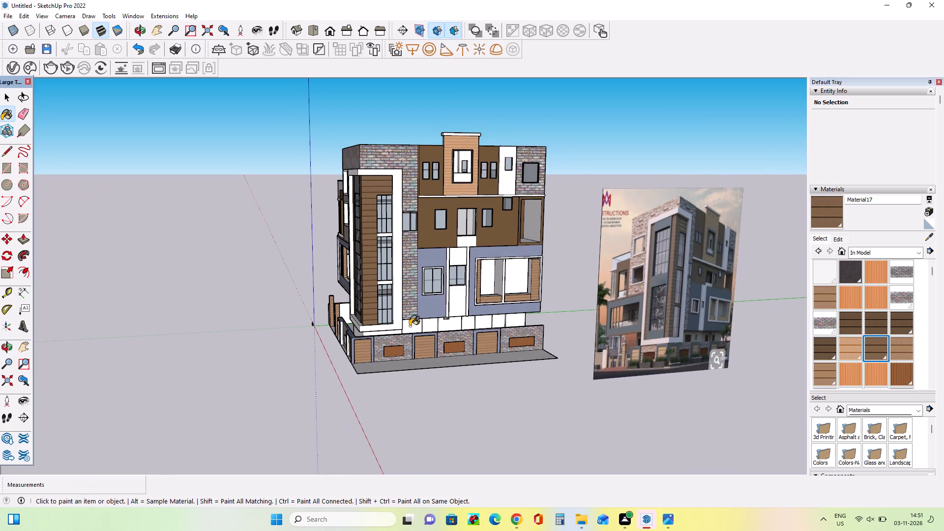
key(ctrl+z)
Inspect the front and side facades as a whole and compare them with the reference image.
middle_drag(410, 323, 354, 333)
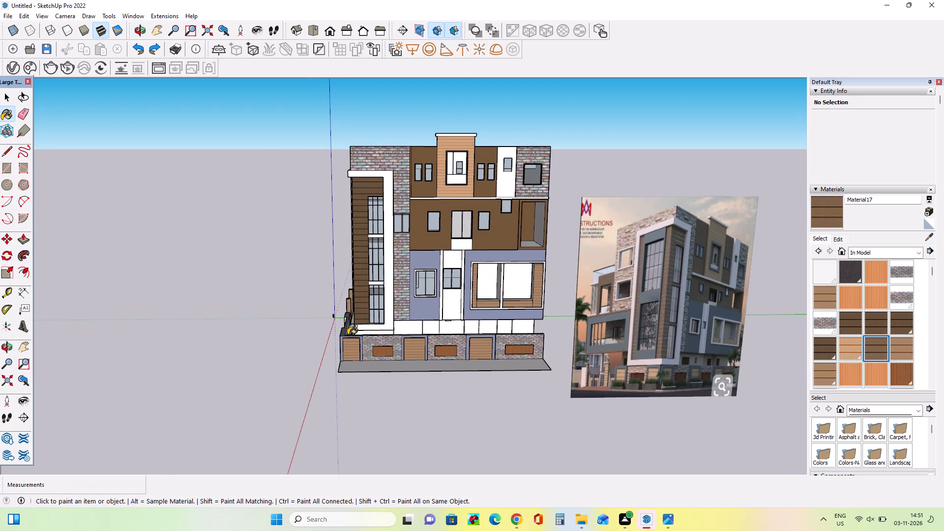
middle_drag(367, 330, 368, 313)
middle_drag(403, 329, 405, 340)
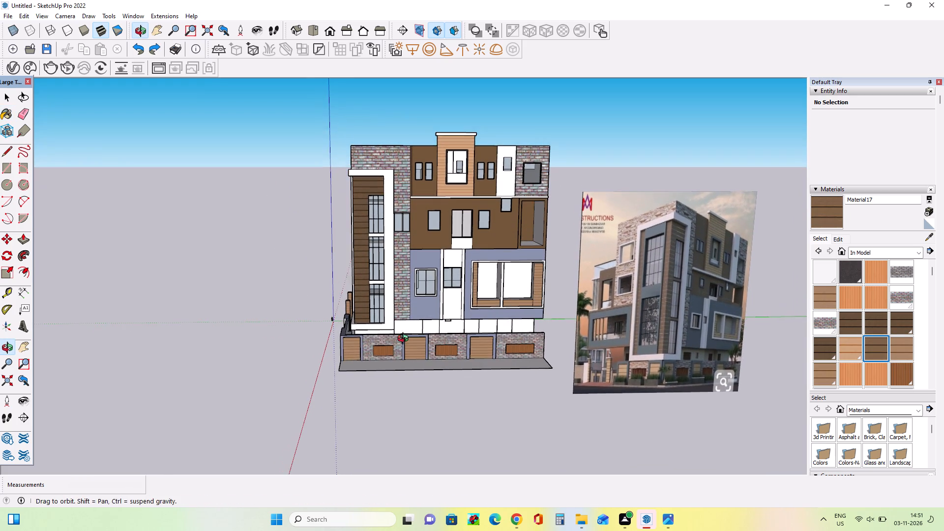
middle_drag(405, 340, 405, 346)
middle_click(405, 346)
middle_click(405, 346)
middle_click(405, 346)
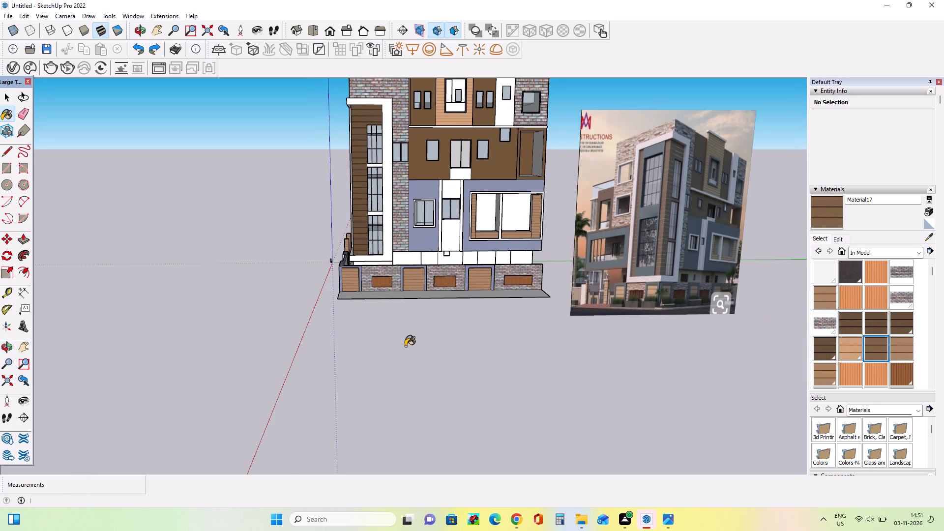
middle_drag(405, 347, 405, 386)
scroll(405, 386, down, 3)
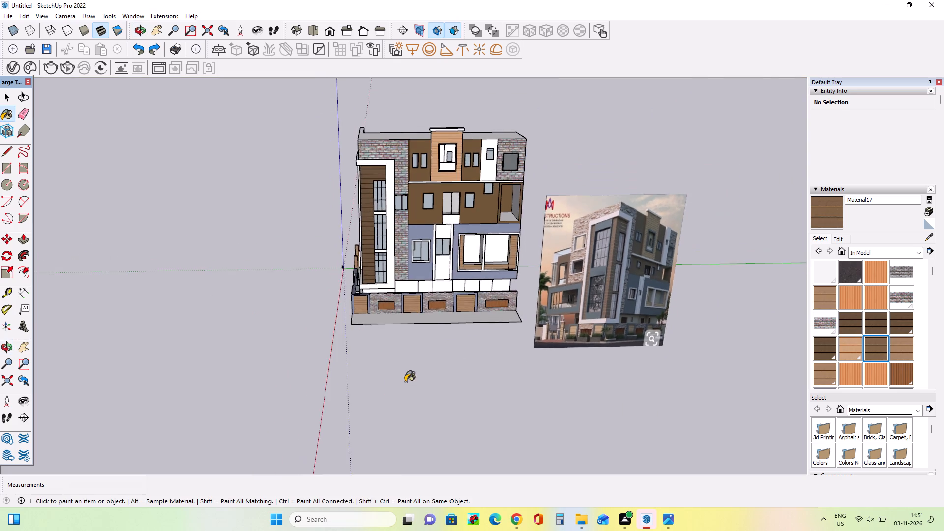
scroll(404, 379, down, 4)
middle_drag(455, 347, 480, 298)
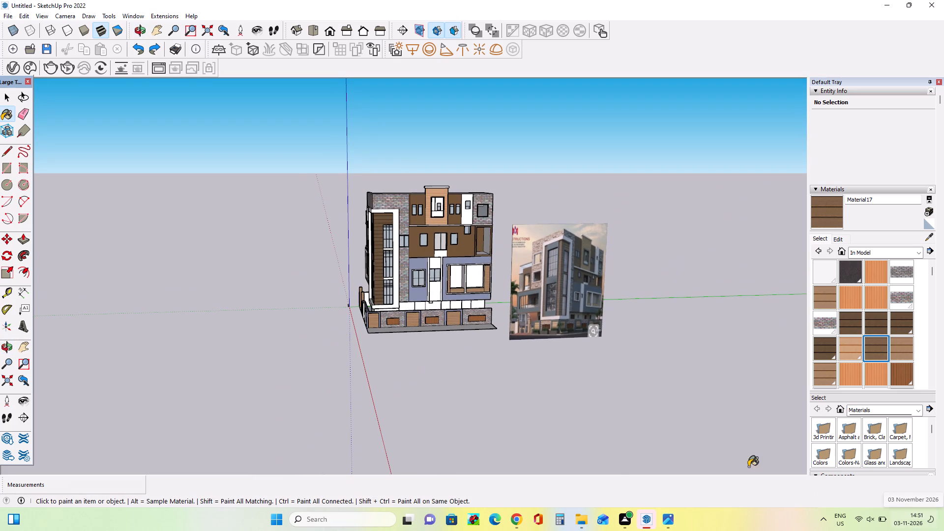
middle_drag(644, 395, 793, 334)
middle_drag(365, 342, 575, 395)
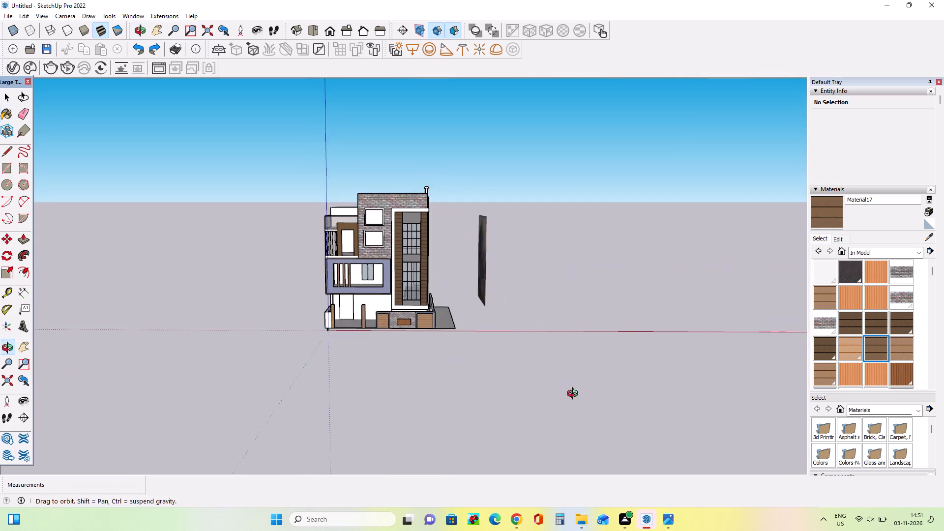
middle_drag(575, 395, 567, 390)
scroll(354, 240, up, 7)
middle_drag(371, 314, 397, 297)
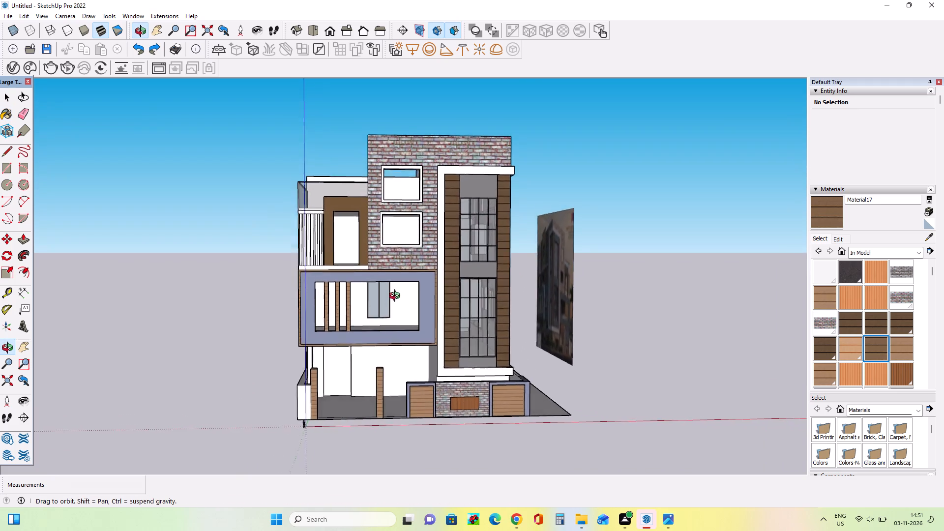
middle_drag(397, 297, 383, 313)
scroll(315, 250, up, 1)
scroll(315, 250, down, 3)
middle_drag(581, 327, 247, 342)
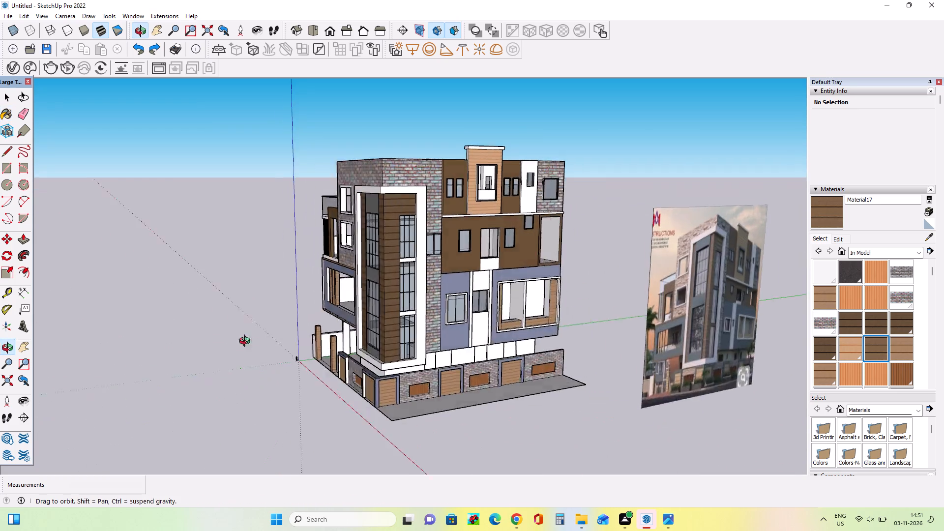
middle_drag(247, 342, 209, 342)
Examine the upper balcony's vertical slats in the reference image and the matching slats on the model's front facade.
scroll(741, 327, up, 20)
scroll(741, 327, up, 1)
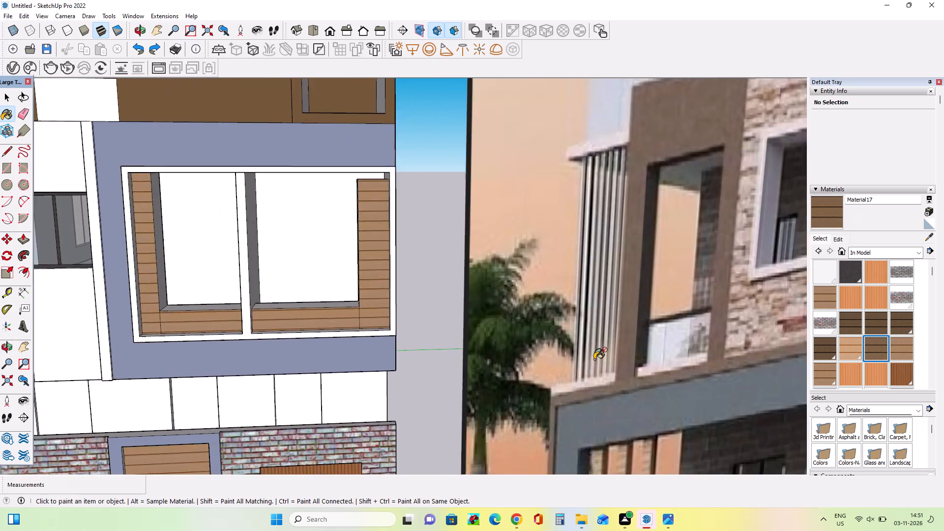
scroll(595, 359, up, 4)
middle_drag(602, 363, 615, 360)
scroll(615, 360, down, 12)
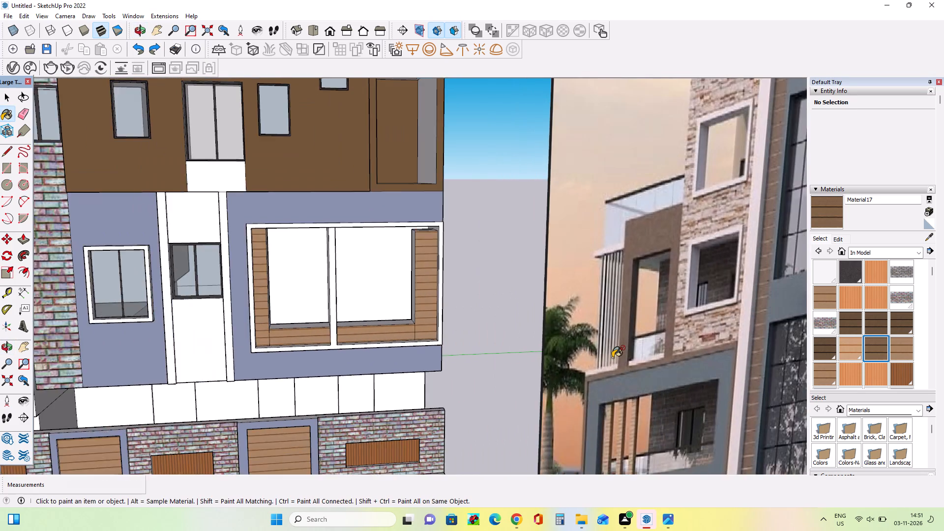
scroll(614, 357, down, 12)
middle_drag(582, 347, 762, 308)
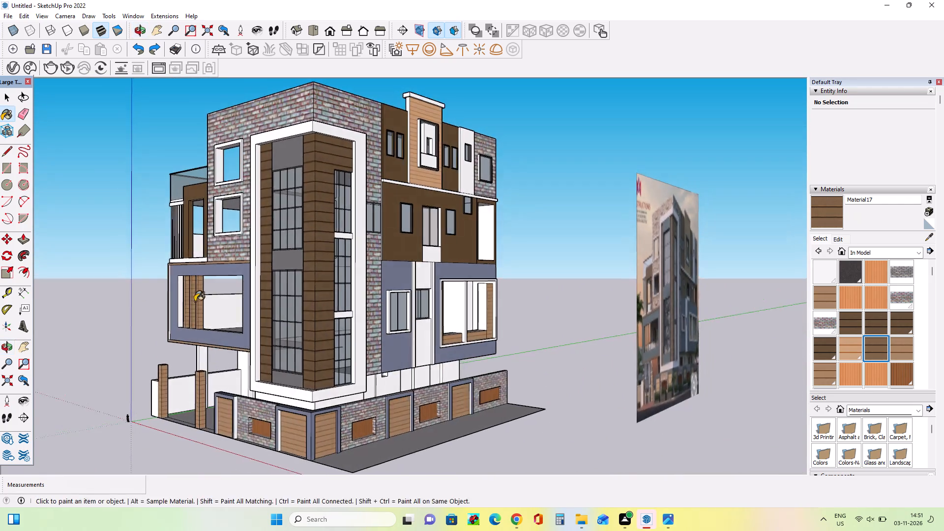
middle_drag(197, 301, 513, 317)
scroll(182, 238, up, 9)
scroll(228, 251, down, 4)
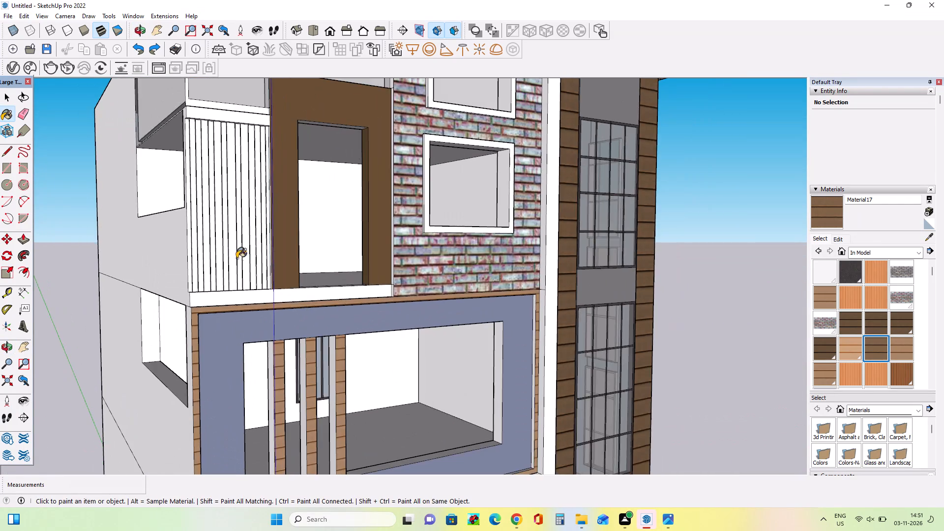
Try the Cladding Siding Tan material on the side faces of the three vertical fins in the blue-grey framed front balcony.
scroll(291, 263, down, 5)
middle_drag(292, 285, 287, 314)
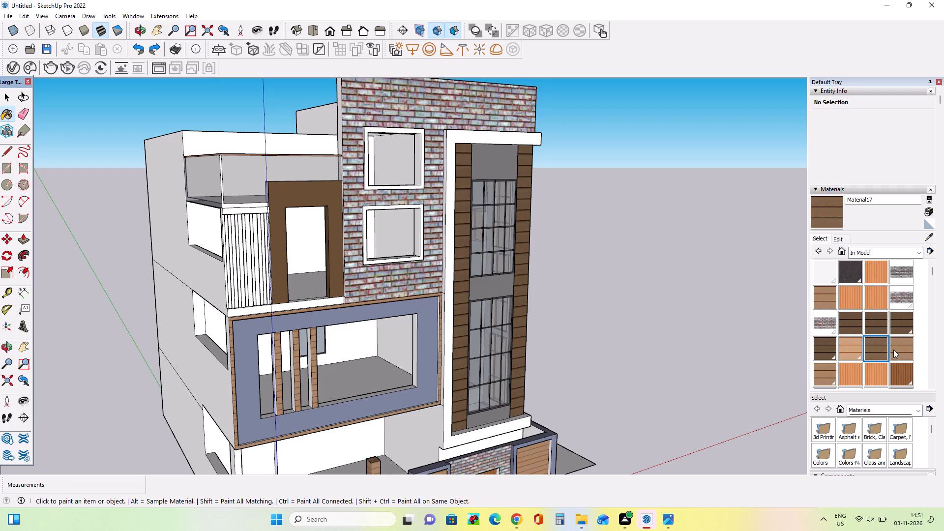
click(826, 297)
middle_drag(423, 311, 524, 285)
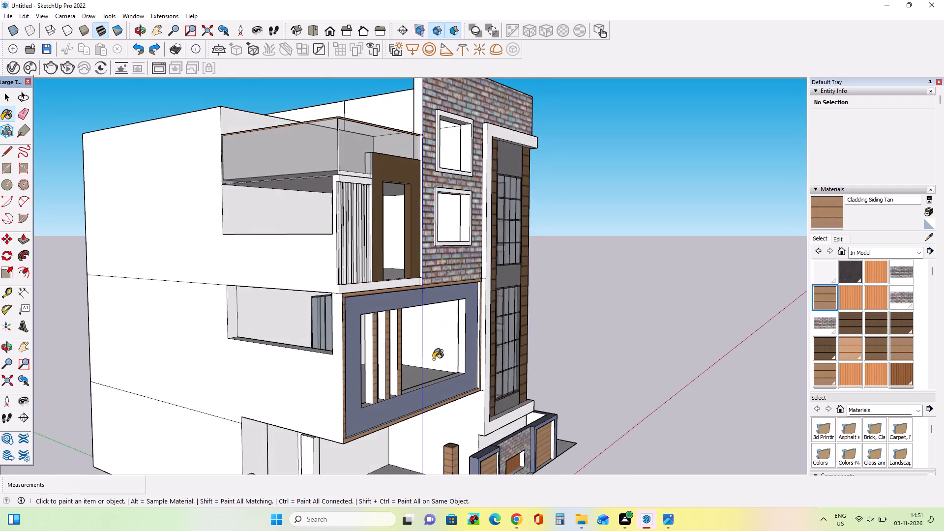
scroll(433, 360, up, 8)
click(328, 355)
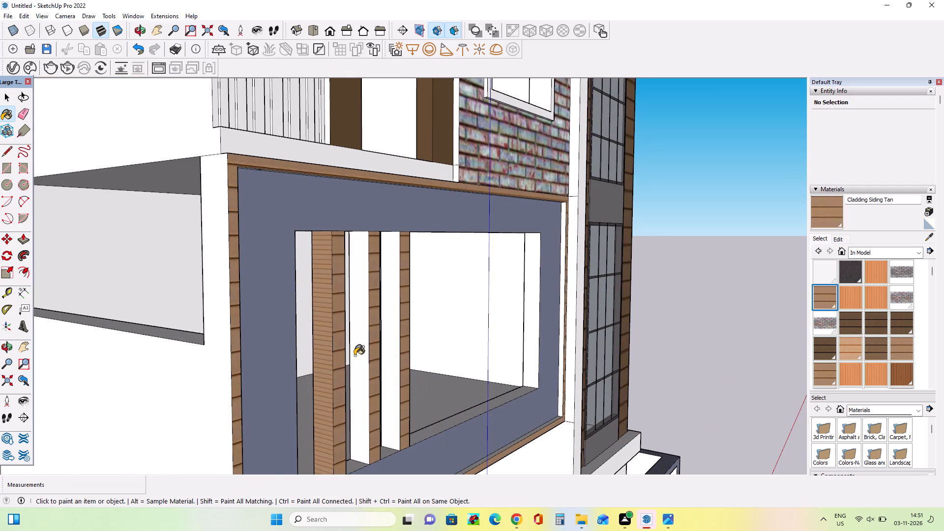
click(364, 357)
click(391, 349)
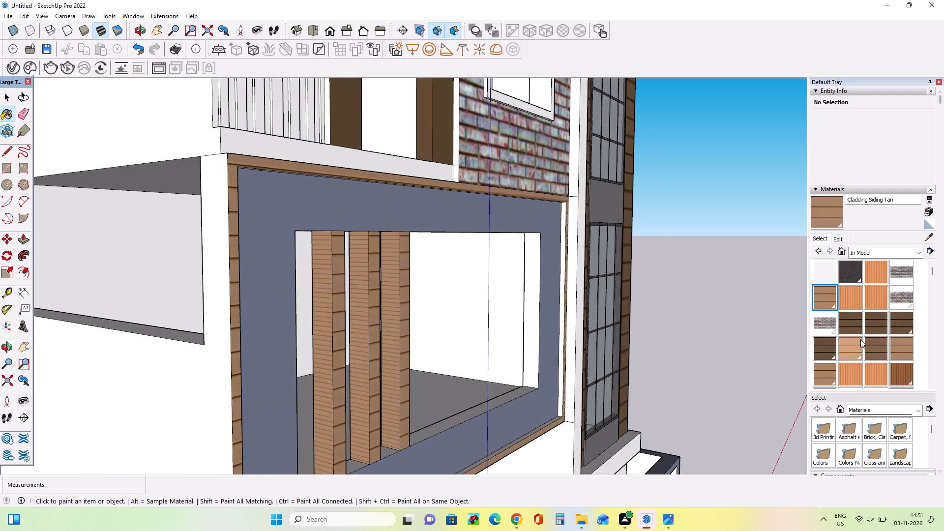
Paint the side faces of the three vertical fins in the blue-grey framed balcony with the Material2 siding.
click(902, 348)
click(393, 327)
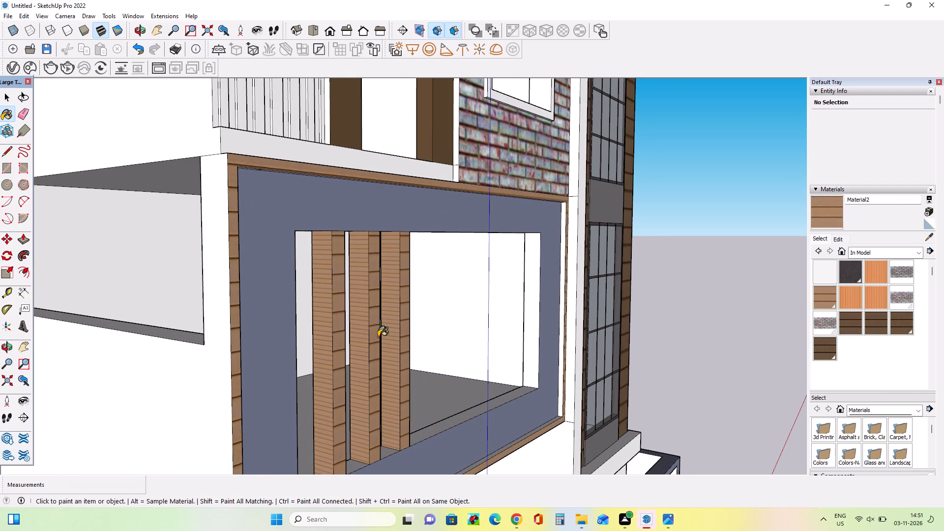
click(365, 352)
click(328, 364)
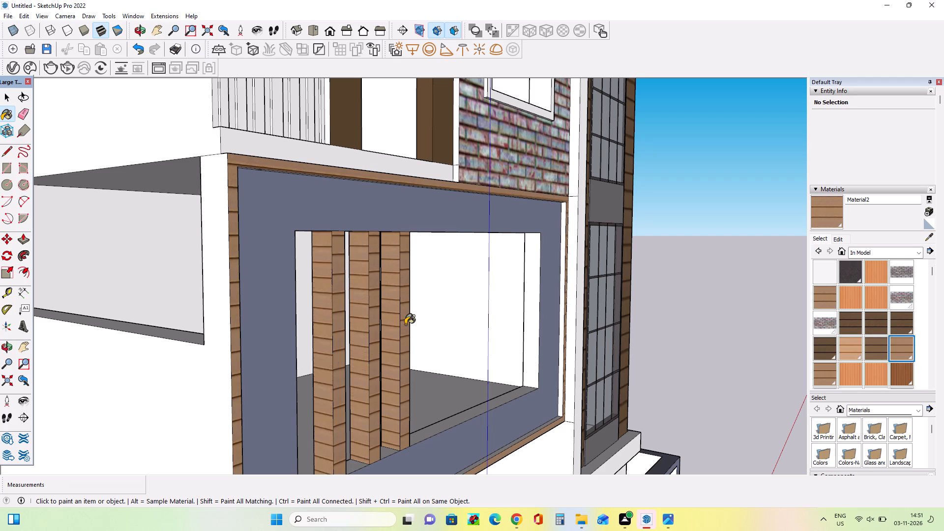
Paint the front faces of the seven vertical slats beside the upper balcony's brown door frame with the Material2 siding.
scroll(409, 333, down, 8)
middle_drag(553, 344, 409, 399)
scroll(183, 257, up, 5)
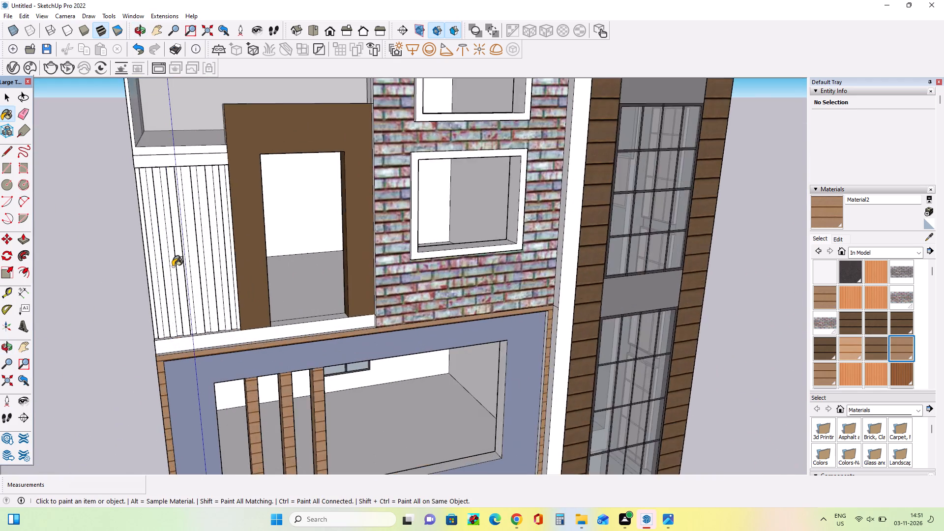
scroll(173, 266, up, 9)
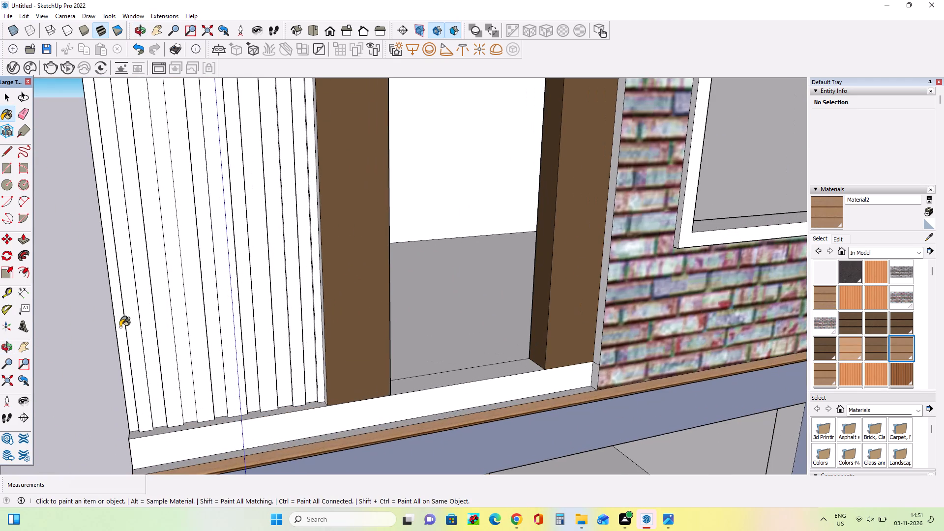
click(120, 327)
click(142, 328)
click(177, 330)
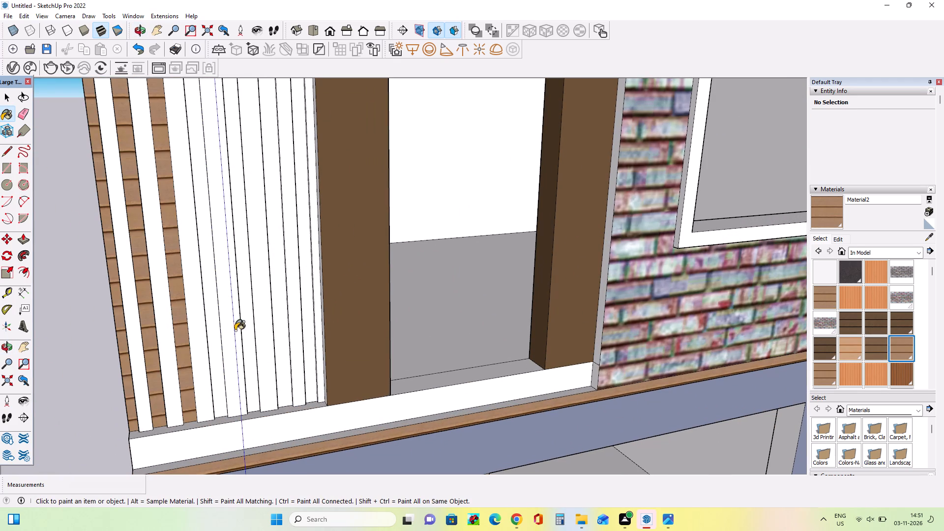
click(218, 331)
middle_drag(286, 334, 281, 343)
scroll(265, 344, up, 3)
click(243, 345)
click(285, 343)
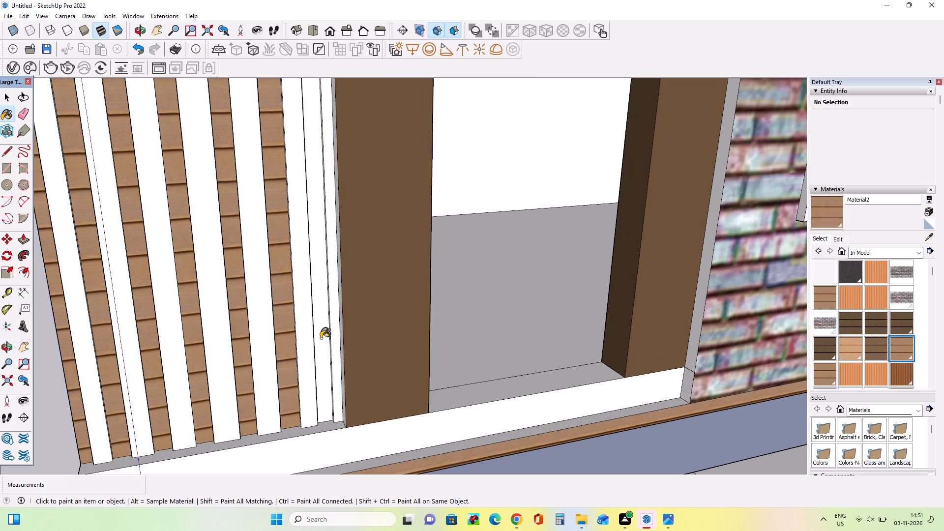
click(321, 338)
Inspect the front facade as a whole, including the painted upper balcony slats.
scroll(340, 335, down, 13)
middle_drag(402, 332, 388, 335)
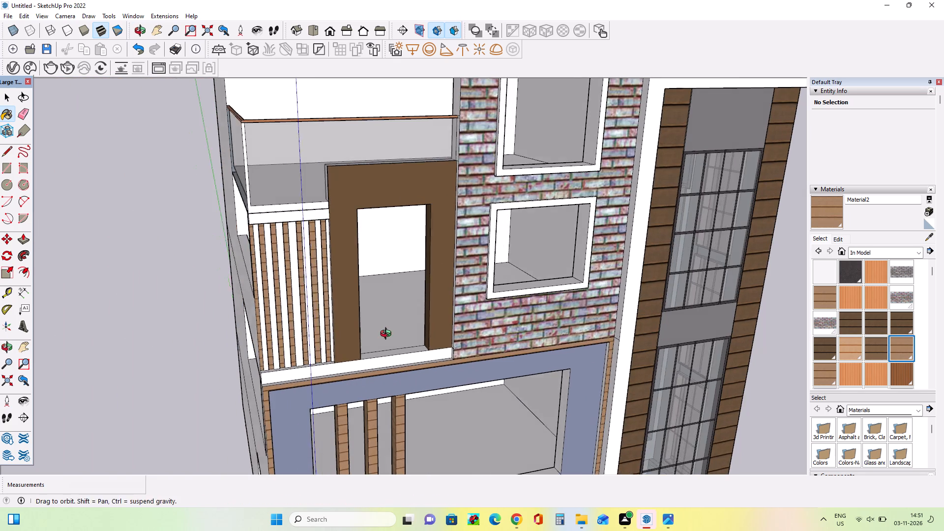
middle_drag(388, 335, 386, 335)
scroll(403, 325, down, 19)
middle_drag(453, 326, 442, 335)
scroll(428, 327, down, 8)
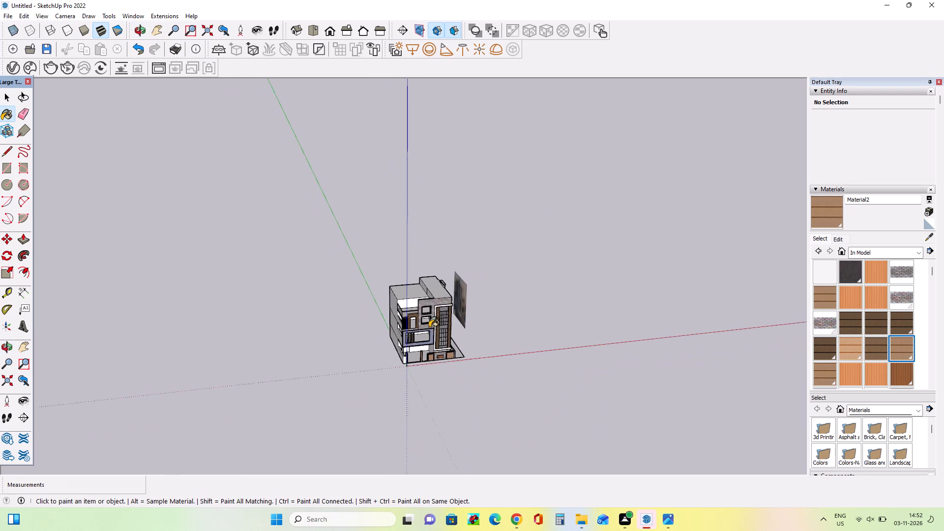
scroll(429, 327, down, 11)
middle_drag(427, 320, 431, 297)
scroll(414, 287, down, 3)
scroll(419, 328, up, 16)
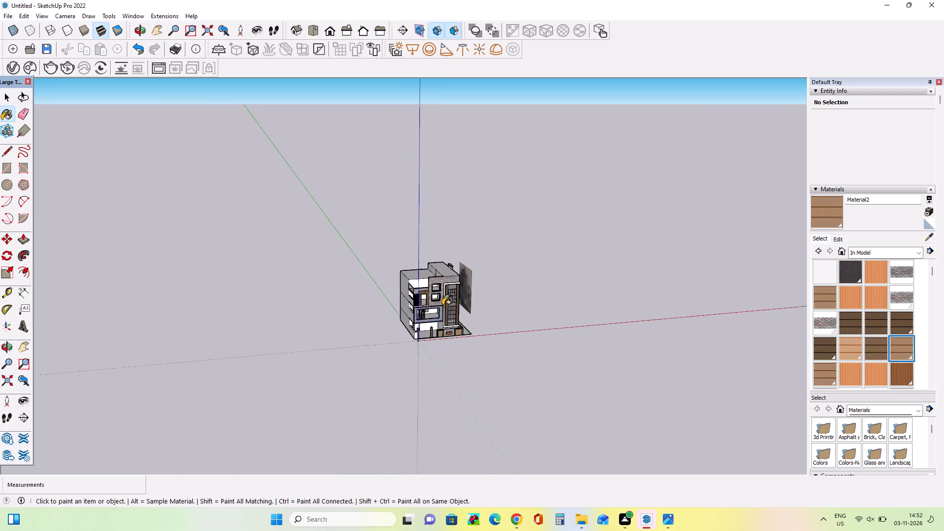
scroll(442, 305, up, 12)
middle_drag(471, 301, 443, 240)
scroll(442, 240, down, 3)
middle_drag(443, 249, 444, 253)
scroll(444, 252, down, 2)
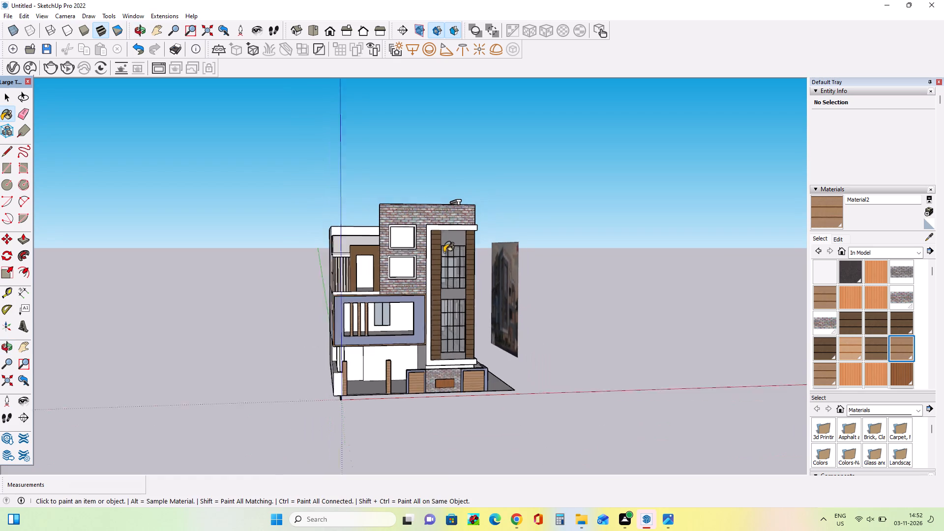
scroll(444, 252, down, 2)
scroll(441, 300, up, 4)
middle_drag(429, 329, 423, 306)
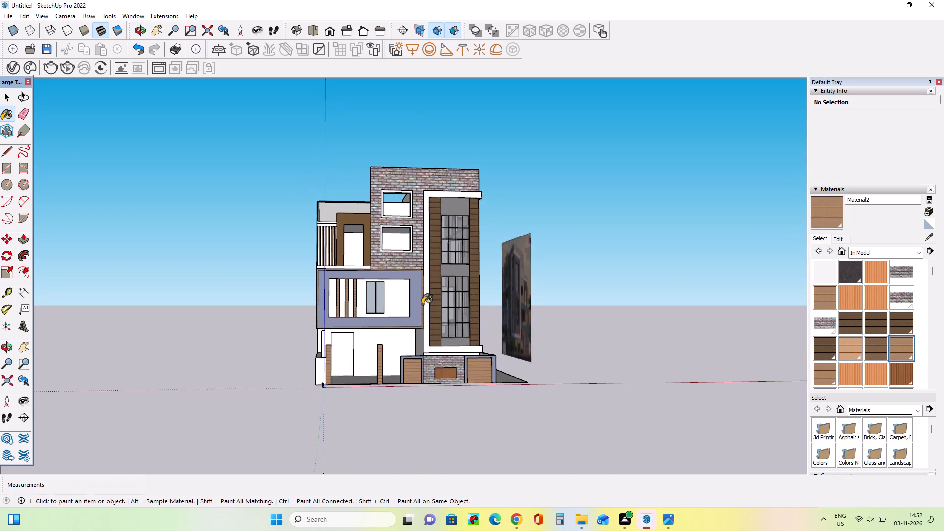
scroll(418, 297, up, 4)
scroll(469, 271, down, 2)
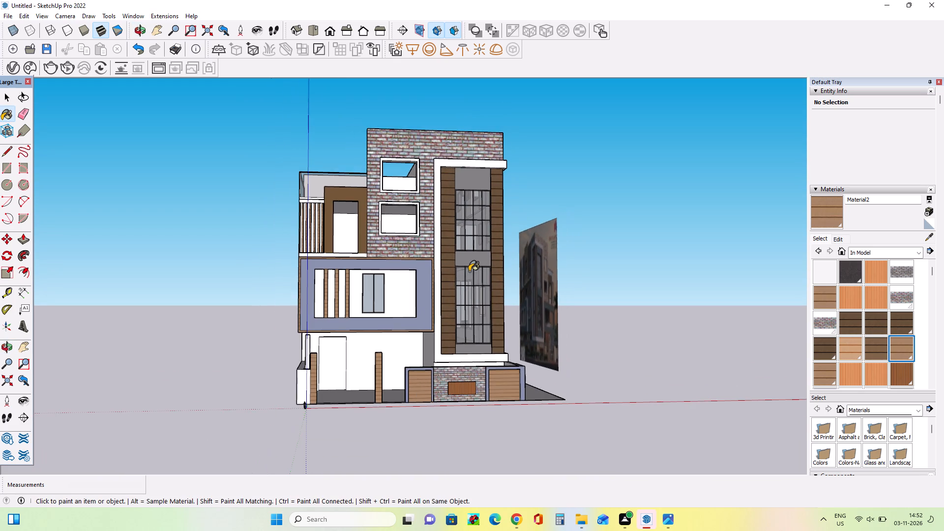
Compare the building's front and side facades with the reference image from several angles.
middle_drag(455, 309, 113, 365)
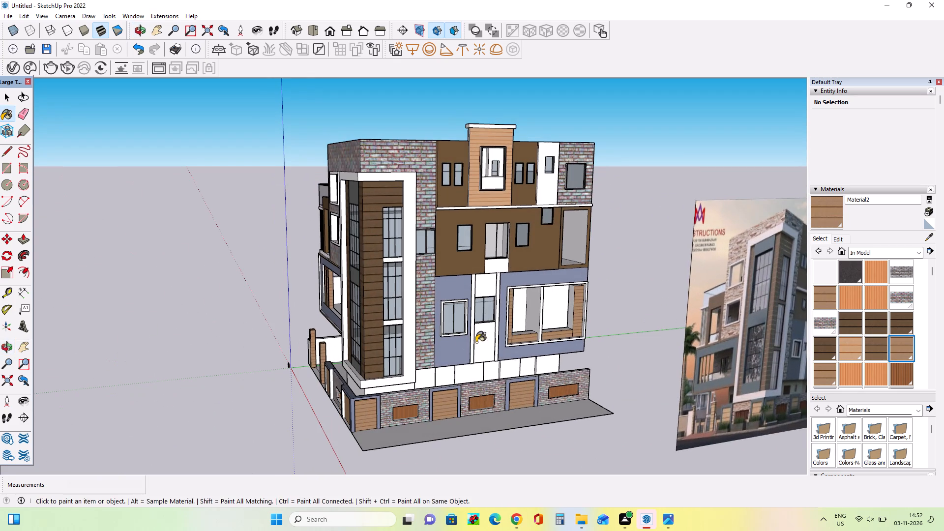
middle_drag(475, 339, 646, 302)
middle_drag(501, 317, 503, 323)
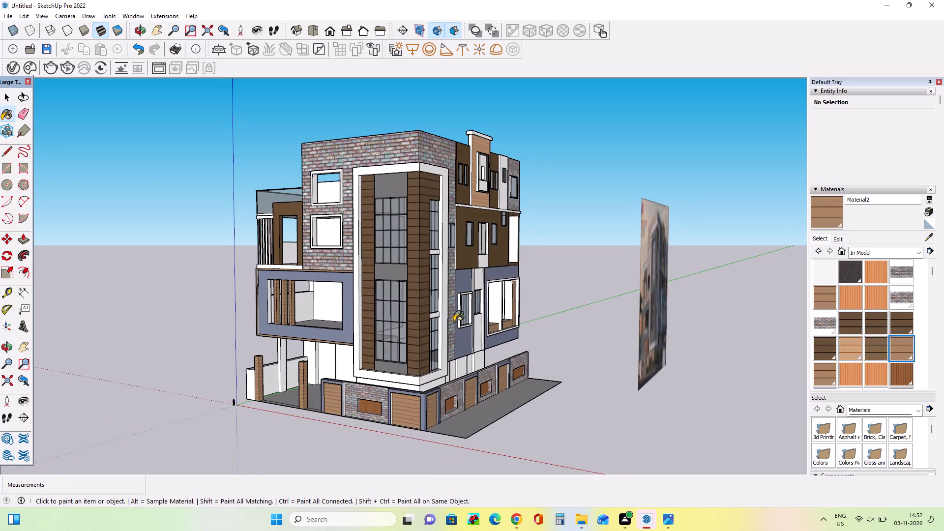
middle_drag(398, 332, 401, 343)
scroll(395, 342, up, 4)
middle_drag(397, 343, 535, 346)
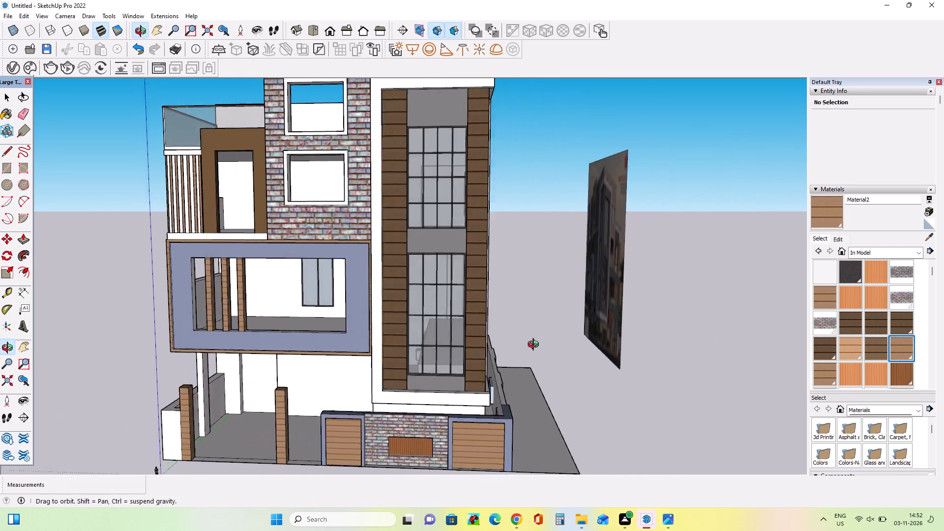
middle_drag(535, 346, 537, 346)
middle_drag(340, 348, 362, 347)
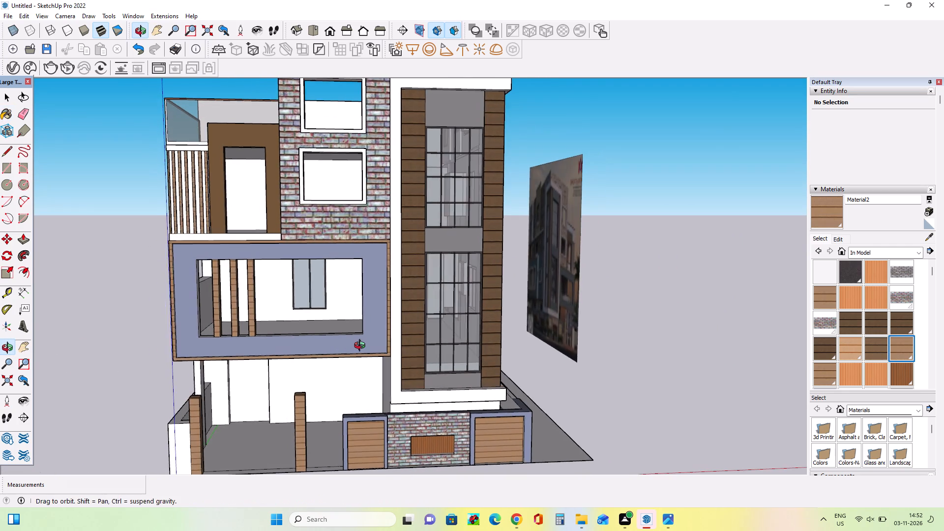
middle_drag(362, 347, 362, 347)
scroll(363, 340, down, 4)
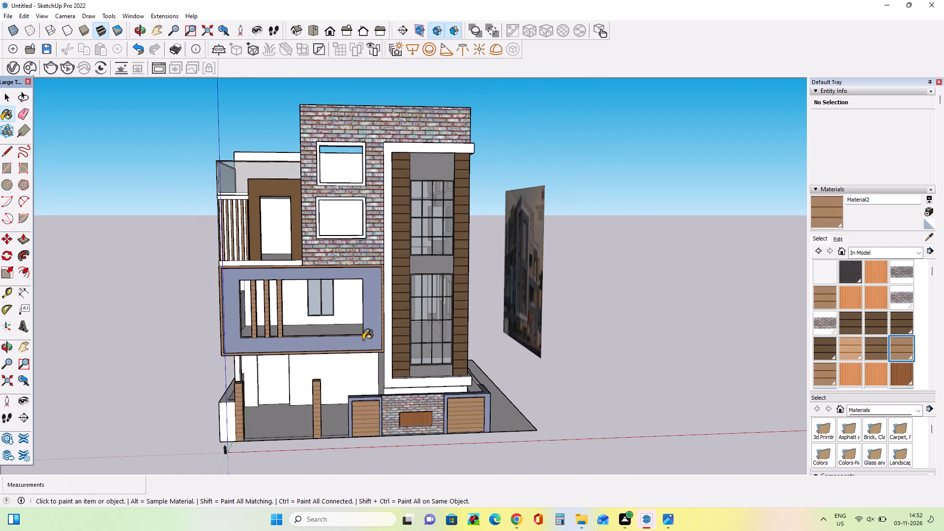
middle_drag(363, 340, 375, 326)
scroll(375, 326, down, 3)
middle_drag(557, 356, 484, 369)
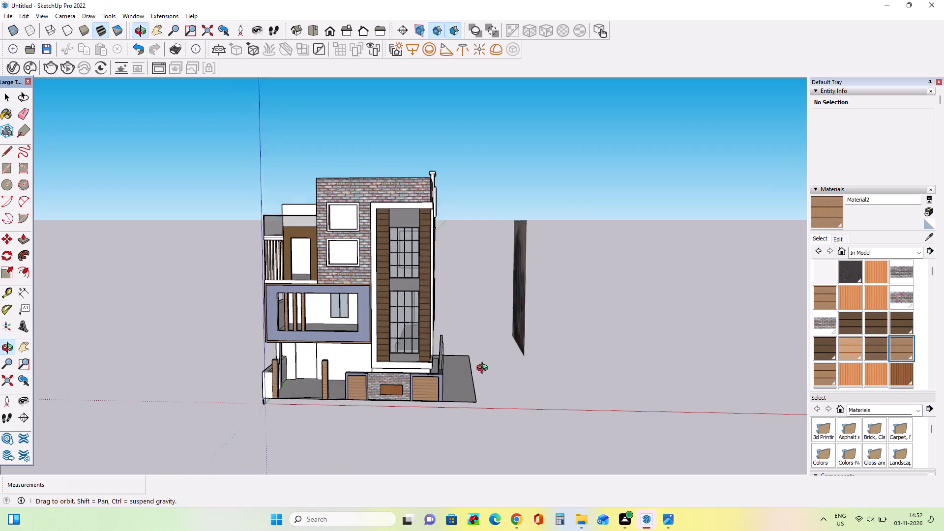
middle_drag(484, 369, 460, 374)
scroll(419, 372, down, 3)
middle_drag(448, 374, 440, 368)
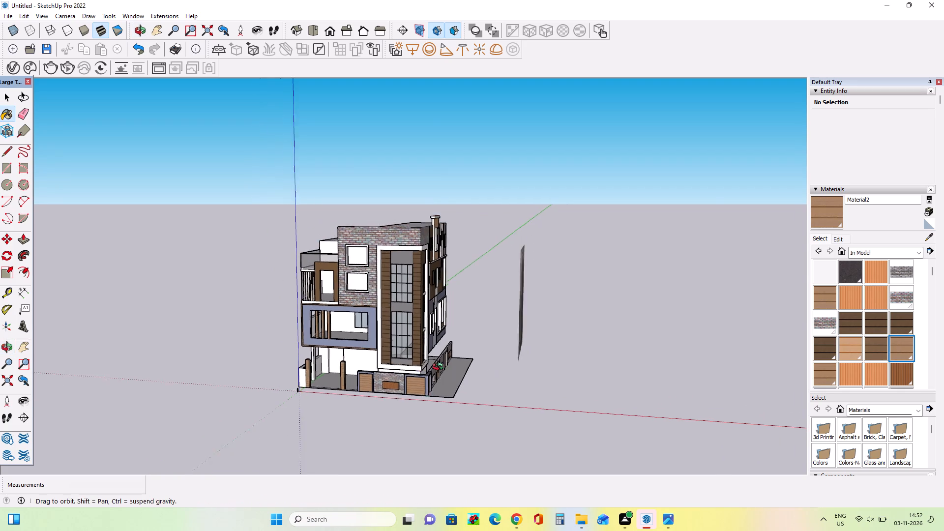
middle_drag(440, 368, 284, 343)
middle_drag(658, 351, 472, 363)
scroll(563, 361, up, 3)
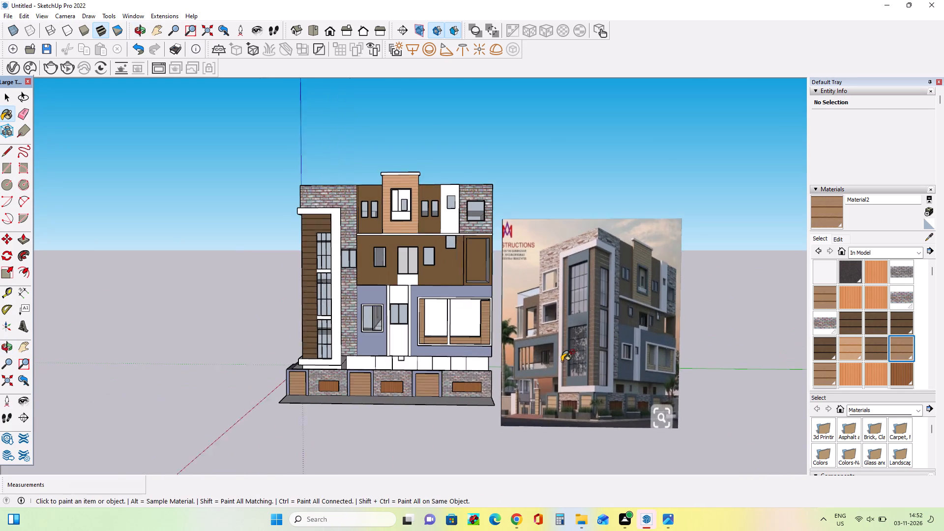
scroll(563, 361, up, 1)
middle_drag(563, 361, 567, 361)
middle_drag(421, 377, 439, 383)
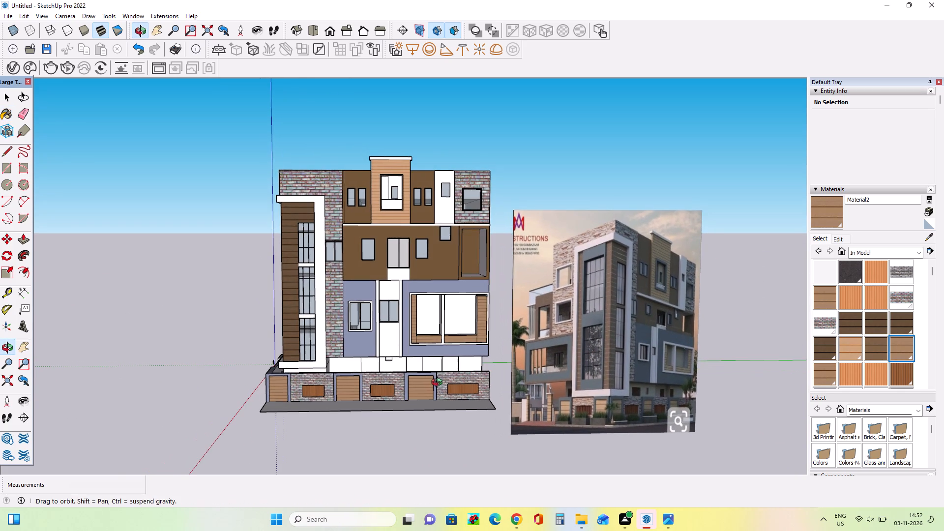
middle_drag(439, 383, 561, 386)
middle_drag(341, 367, 539, 376)
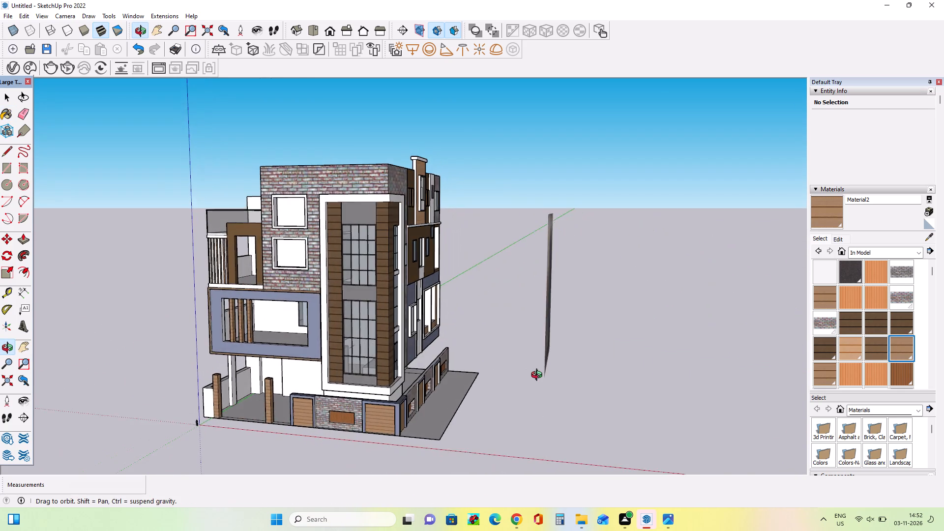
middle_drag(539, 376, 545, 349)
scroll(515, 337, up, 2)
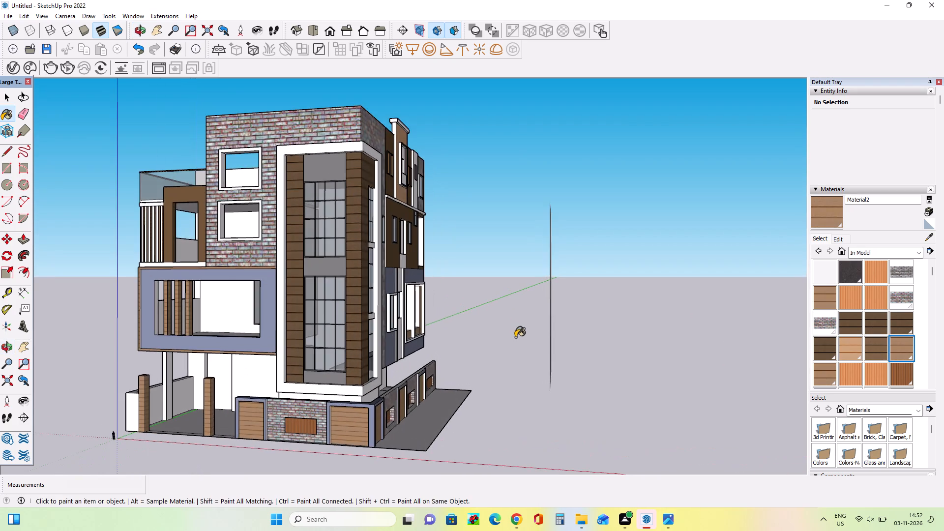
middle_drag(514, 338, 318, 381)
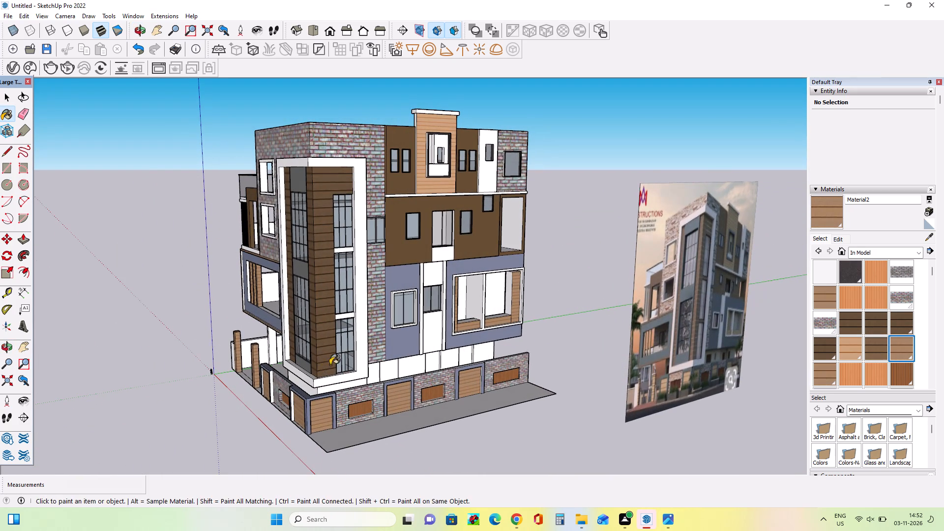
middle_drag(354, 359, 359, 367)
scroll(340, 368, down, 3)
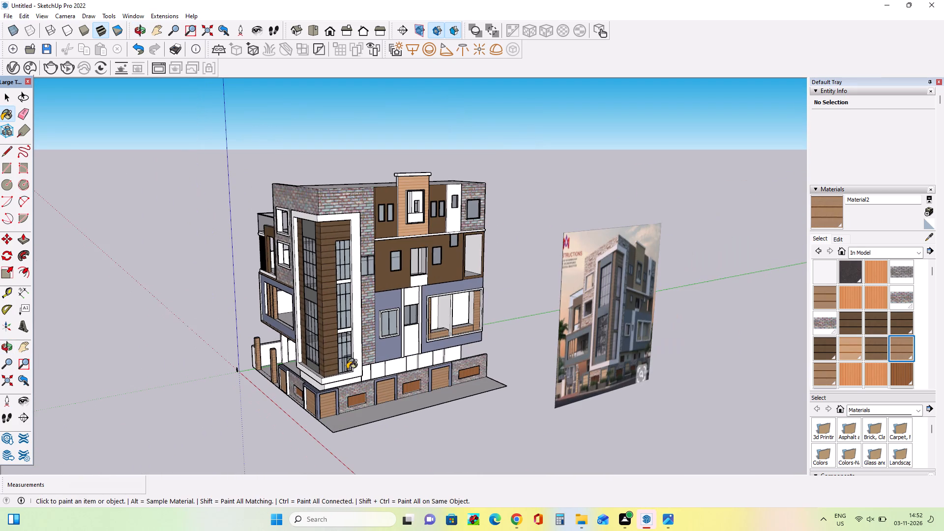
middle_drag(347, 369, 412, 326)
scroll(512, 368, down, 4)
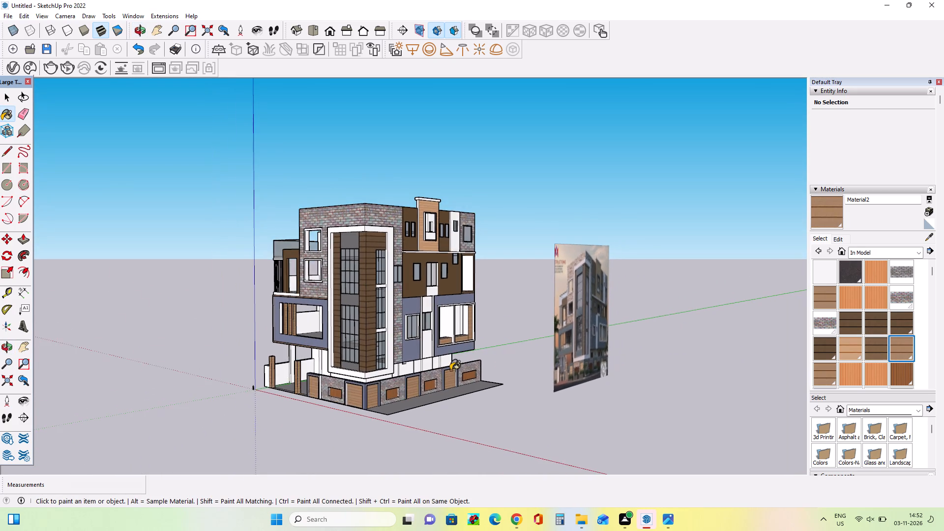
middle_drag(397, 368, 489, 375)
scroll(353, 346, up, 4)
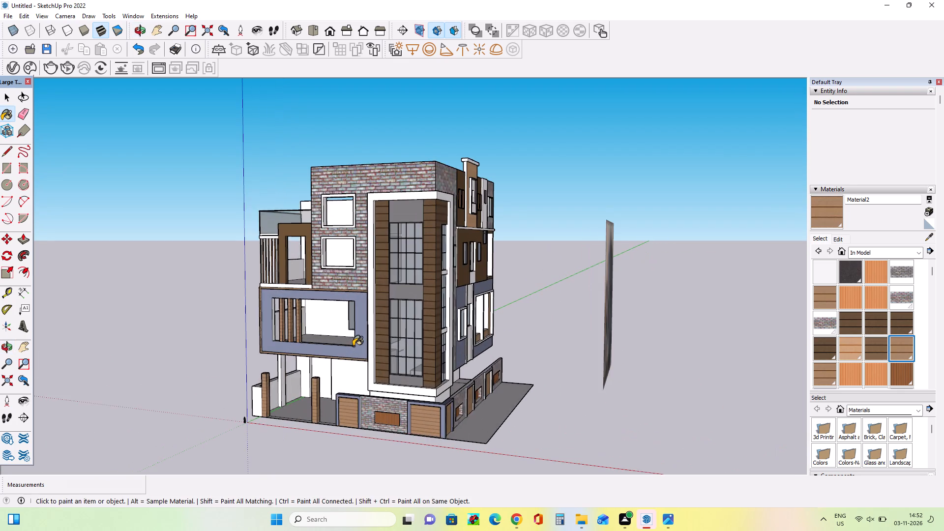
middle_drag(353, 346, 357, 356)
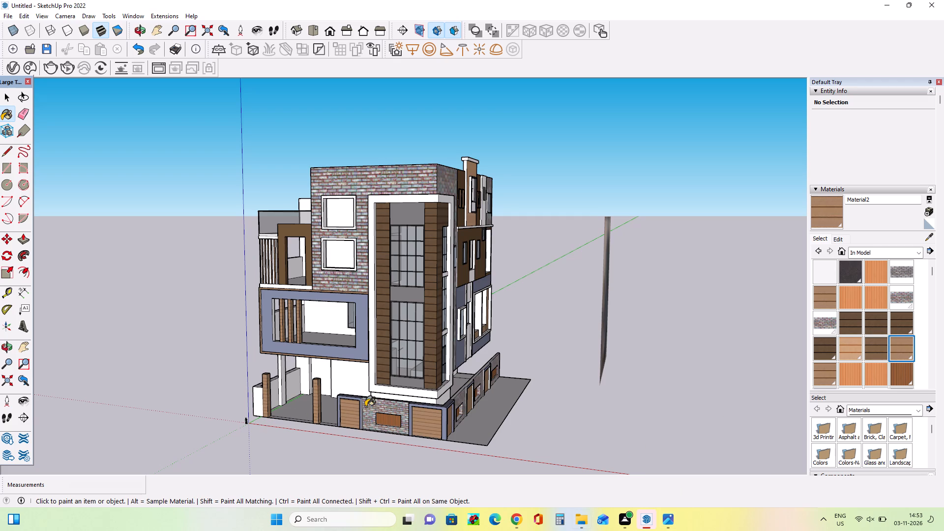
Import the DOOR12 component from the Downloads folder and place it on the ground-floor porch near the door opening.
click(5, 18)
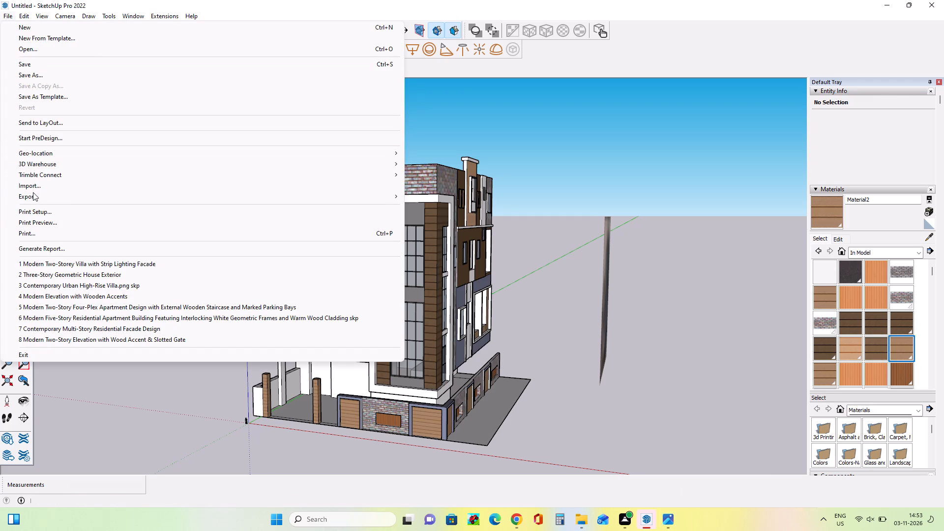
click(37, 184)
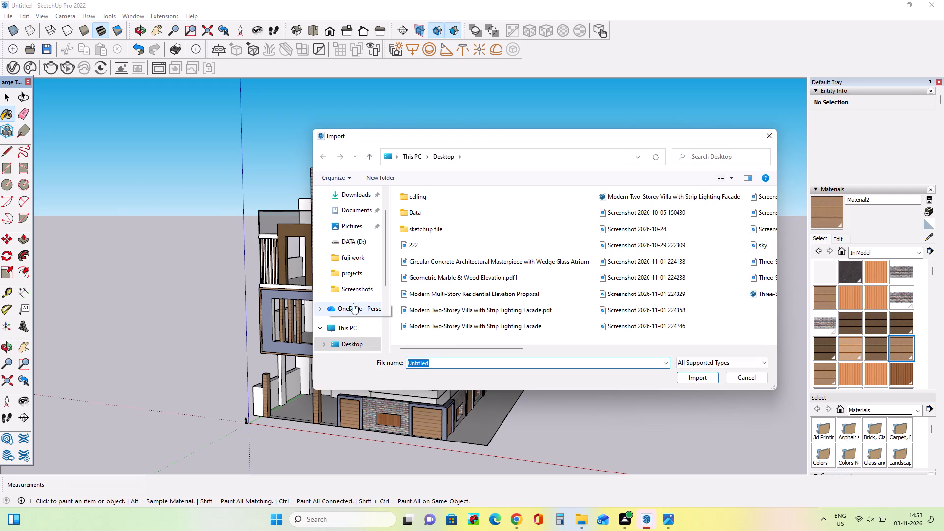
scroll(353, 303, down, 3)
click(361, 332)
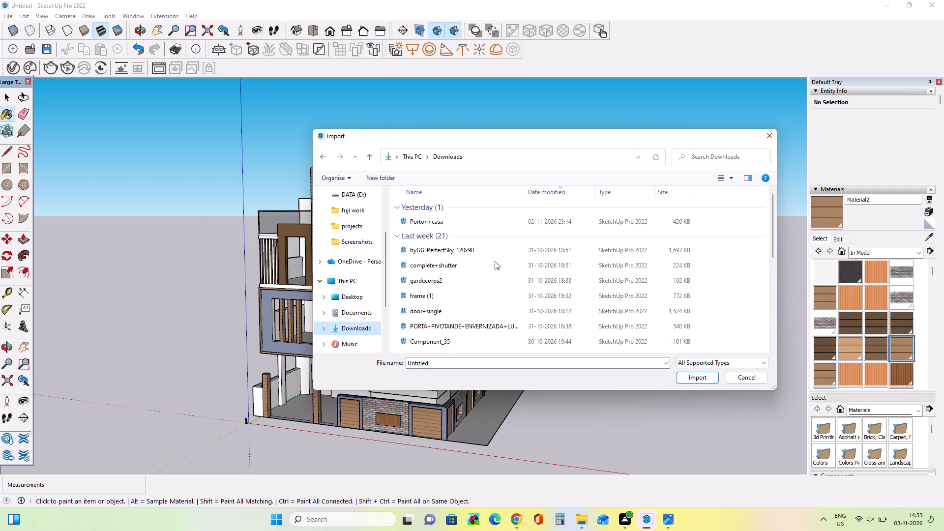
scroll(473, 280, down, 3)
click(476, 332)
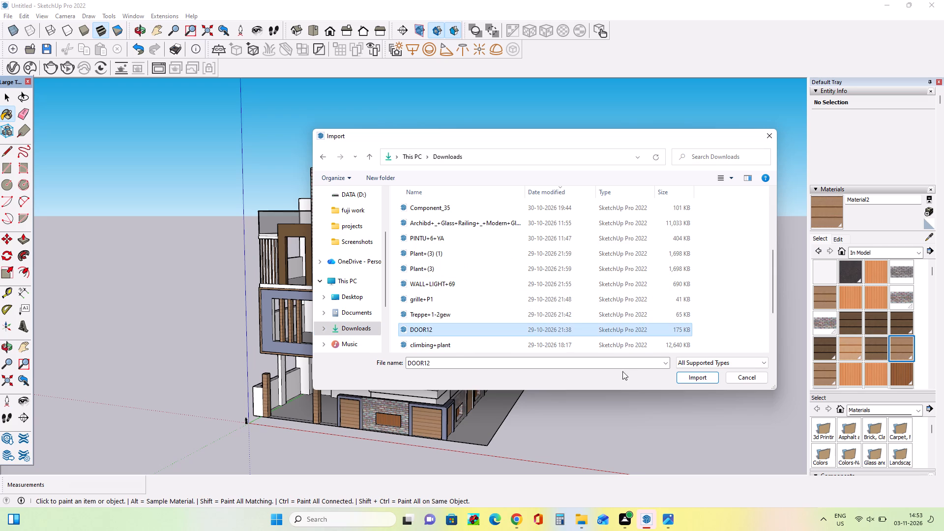
click(687, 376)
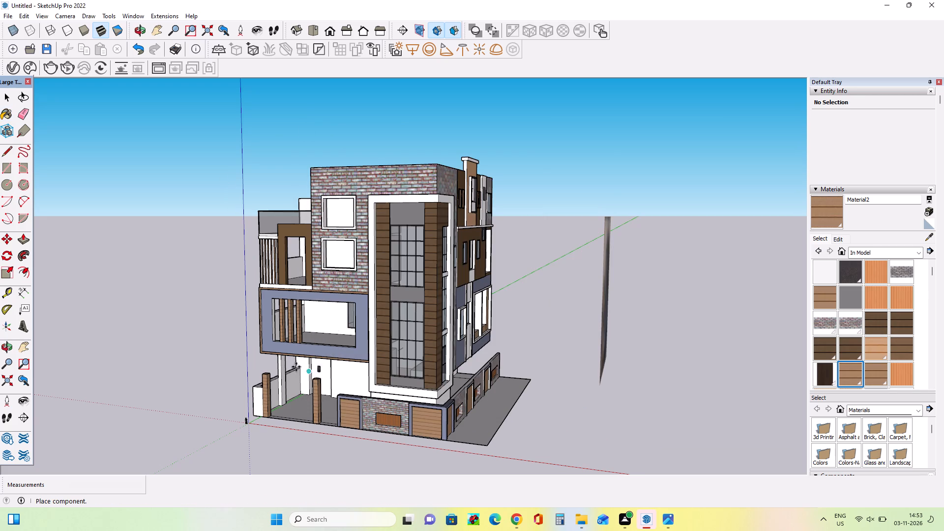
middle_drag(291, 365, 382, 352)
middle_drag(350, 385, 355, 353)
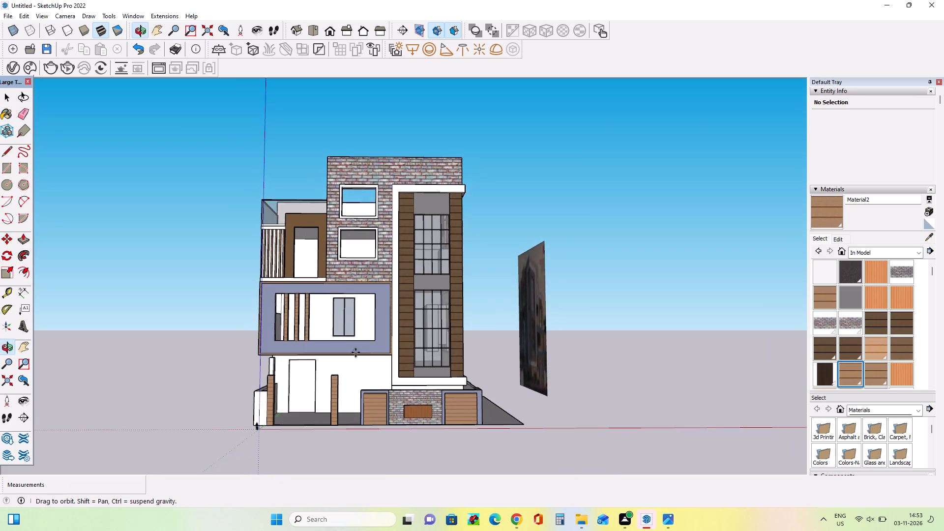
scroll(302, 388, up, 3)
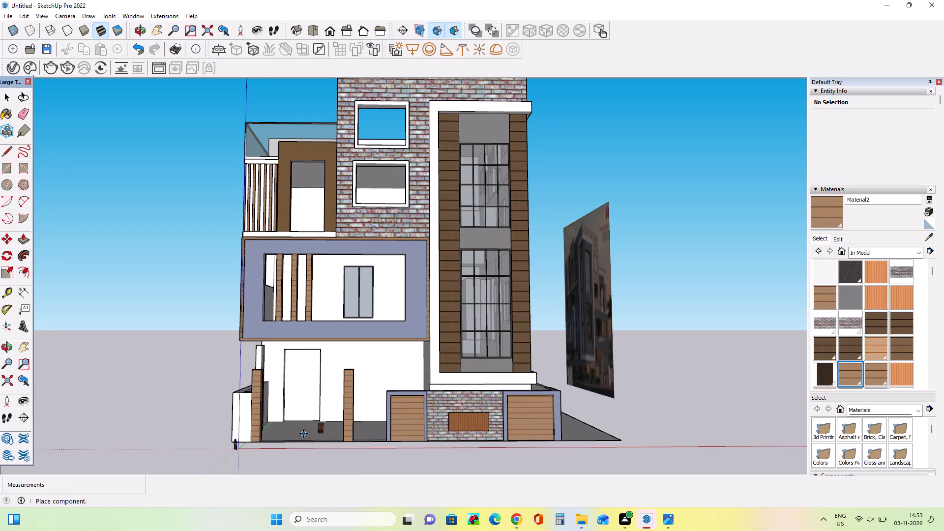
click(303, 434)
Move the small DOOR12 component by its bottom corner to the lower corner of the porch's door opening.
scroll(326, 440, up, 13)
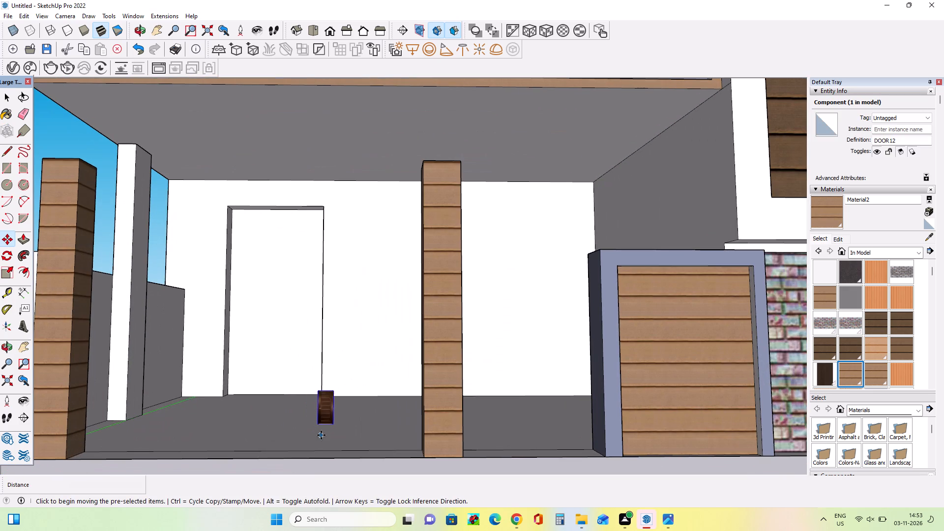
click(322, 423)
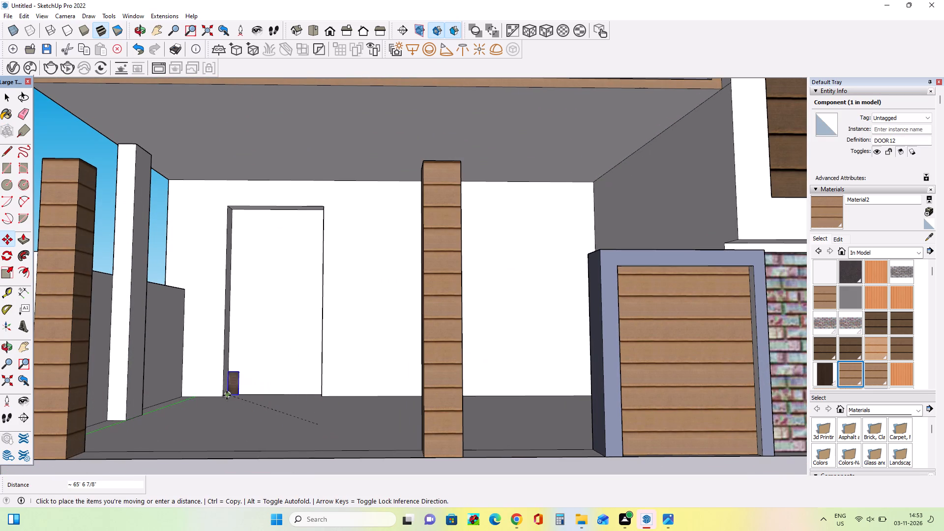
click(226, 394)
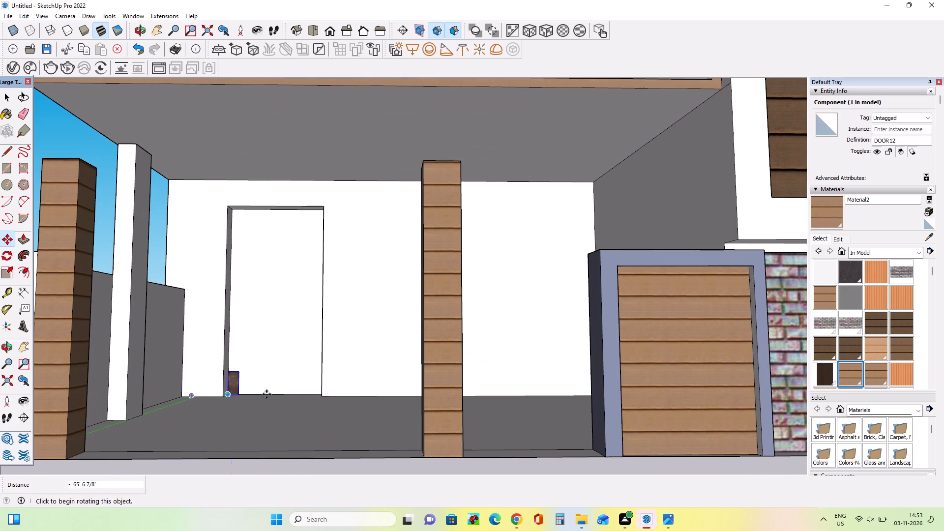
middle_drag(284, 389, 278, 413)
scroll(241, 399, up, 9)
middle_drag(241, 399, 241, 415)
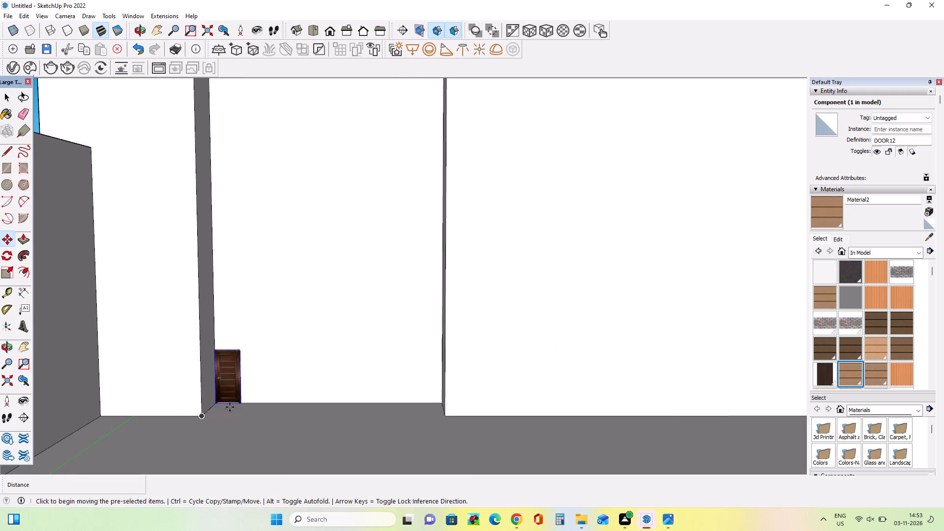
drag(217, 403, 212, 407)
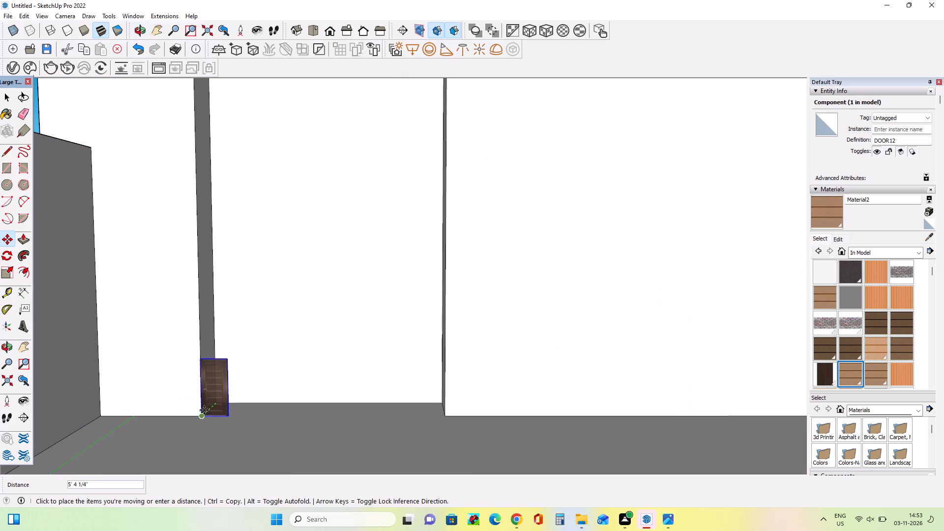
click(206, 408)
middle_drag(273, 419, 277, 424)
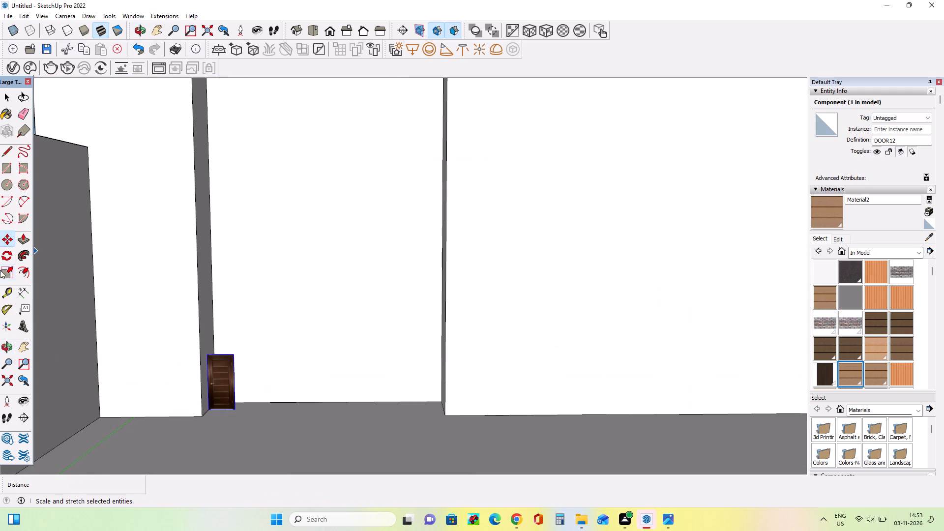
Scale the DOOR12 component up uniformly until it reaches the top of the porch's door opening.
click(2, 274)
drag(231, 354, 437, 269)
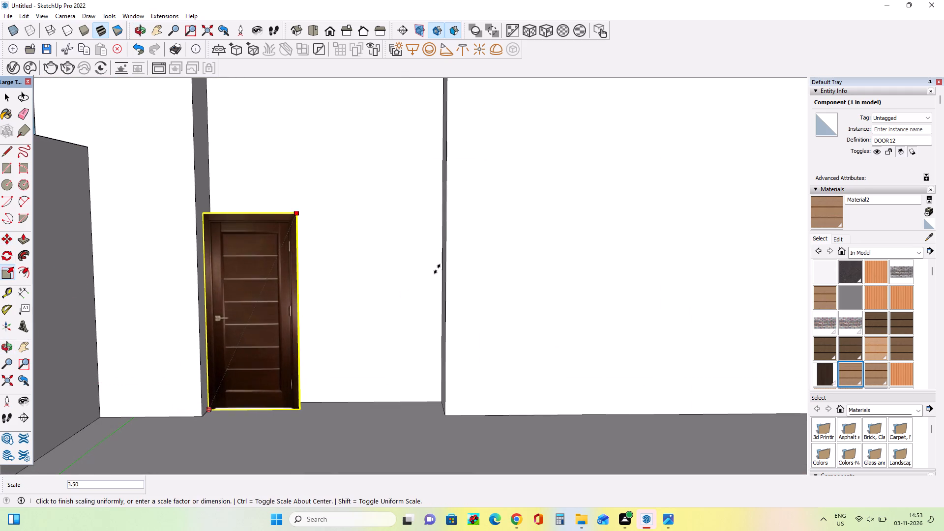
drag(437, 269, 454, 250)
scroll(347, 301, down, 9)
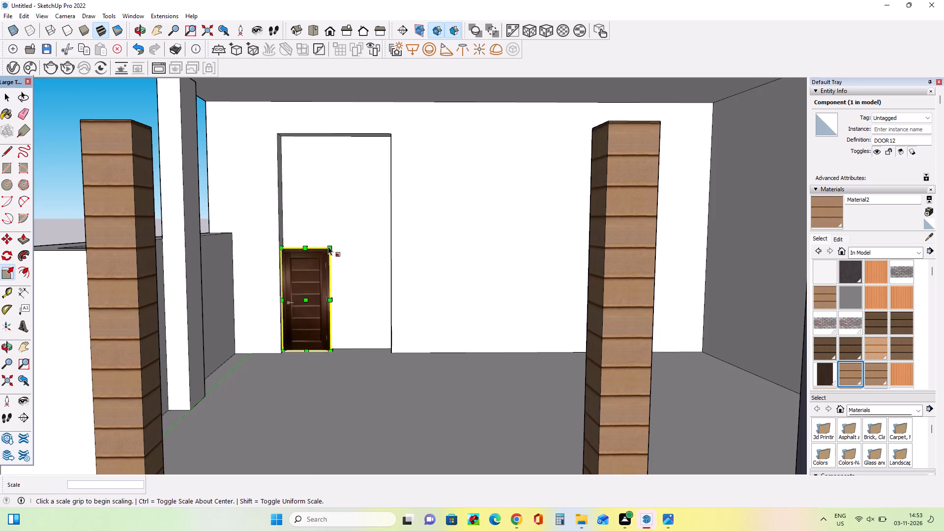
drag(328, 251, 414, 158)
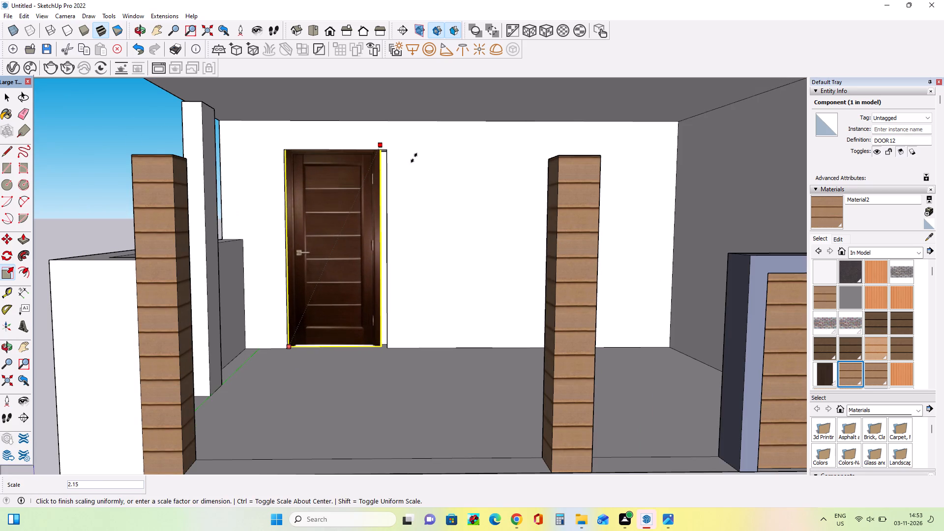
drag(414, 158, 413, 166)
scroll(375, 156, up, 8)
drag(375, 156, 382, 143)
middle_drag(399, 227, 361, 231)
scroll(362, 233, down, 3)
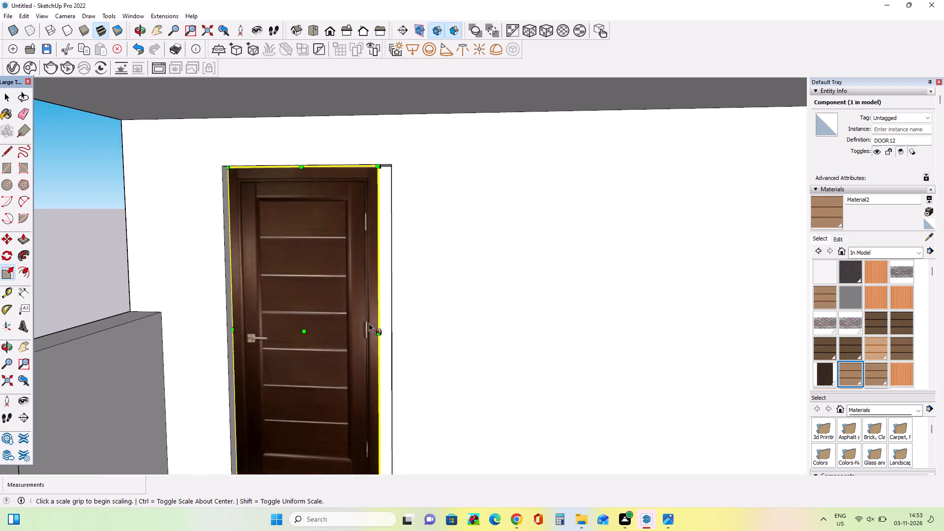
Stretch the door's width along the red axis to the far edge of the porch's door opening.
scroll(355, 356, up, 8)
scroll(420, 329, up, 1)
middle_drag(420, 329, 349, 335)
scroll(388, 301, up, 15)
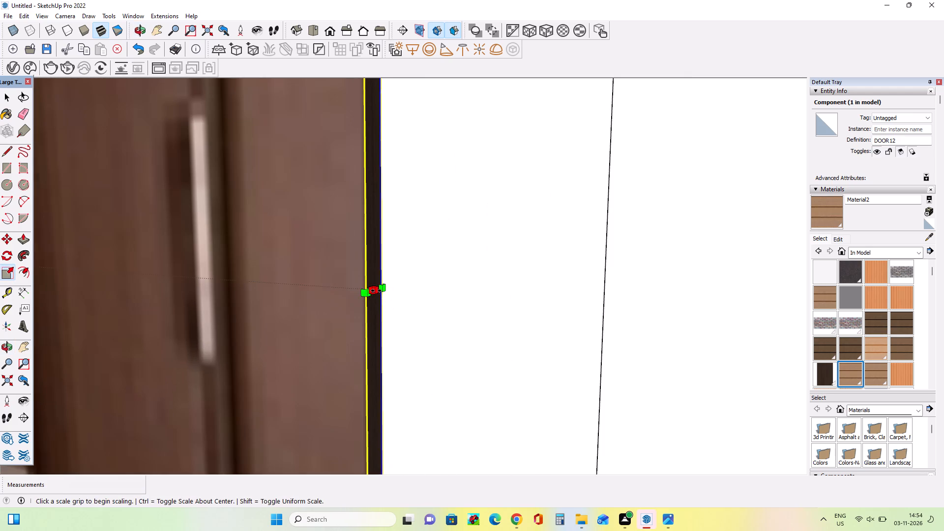
drag(376, 291, 605, 325)
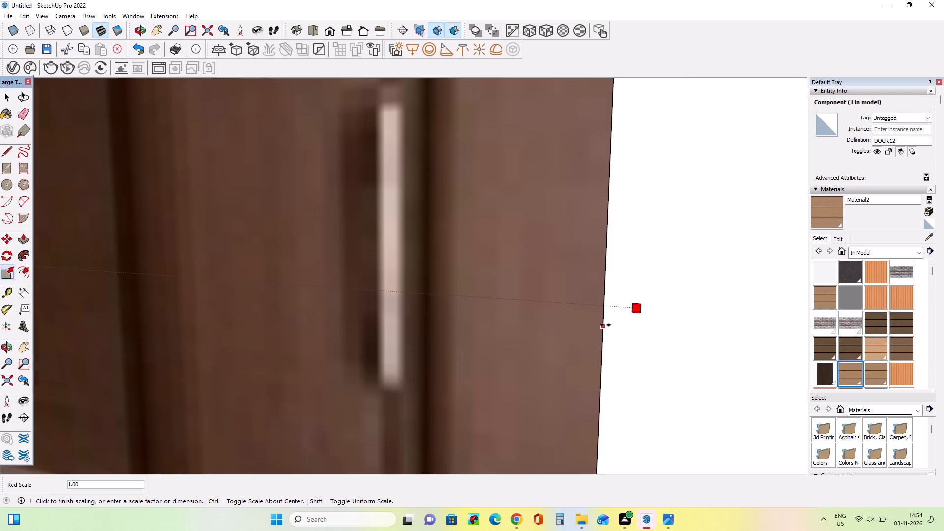
drag(605, 325, 634, 329)
Inspect the fitted porch door against the whole front facade.
scroll(550, 306, down, 16)
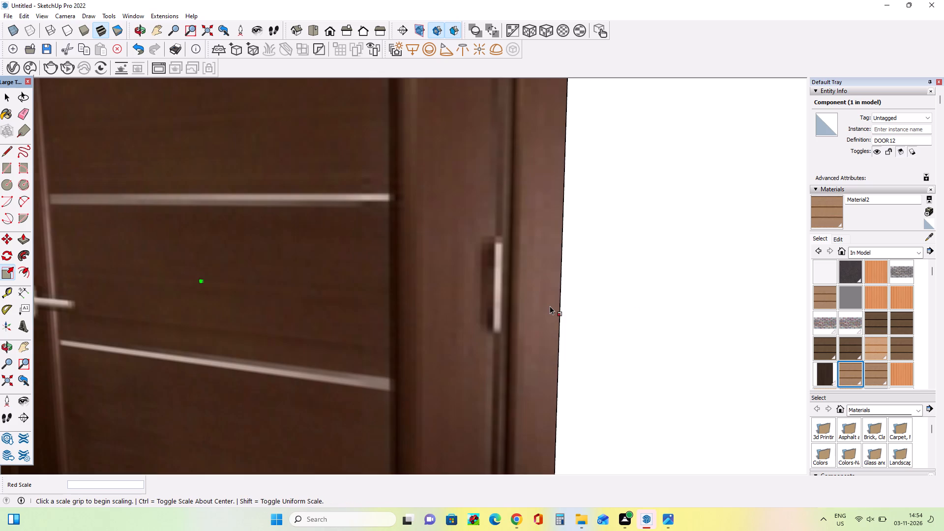
scroll(550, 306, down, 14)
scroll(457, 306, down, 5)
scroll(417, 306, down, 10)
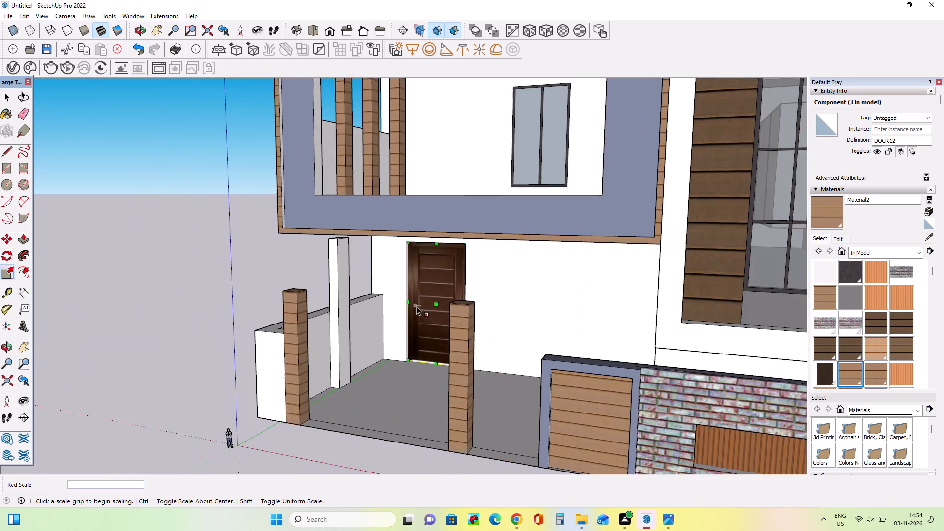
middle_drag(414, 308, 475, 356)
scroll(475, 356, down, 1)
scroll(289, 316, up, 1)
scroll(289, 316, down, 10)
middle_drag(322, 315, 367, 284)
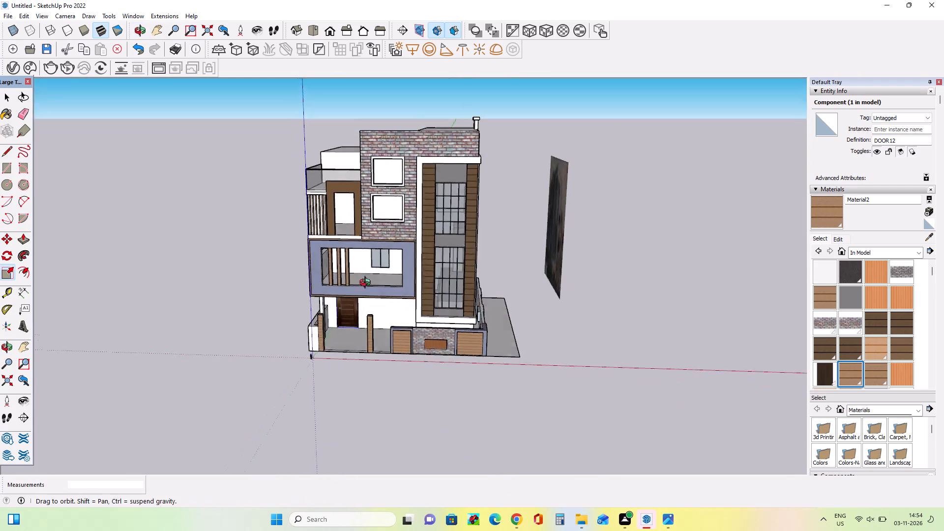
middle_drag(367, 284, 383, 270)
scroll(347, 322, up, 4)
middle_drag(325, 327, 319, 348)
scroll(345, 337, up, 4)
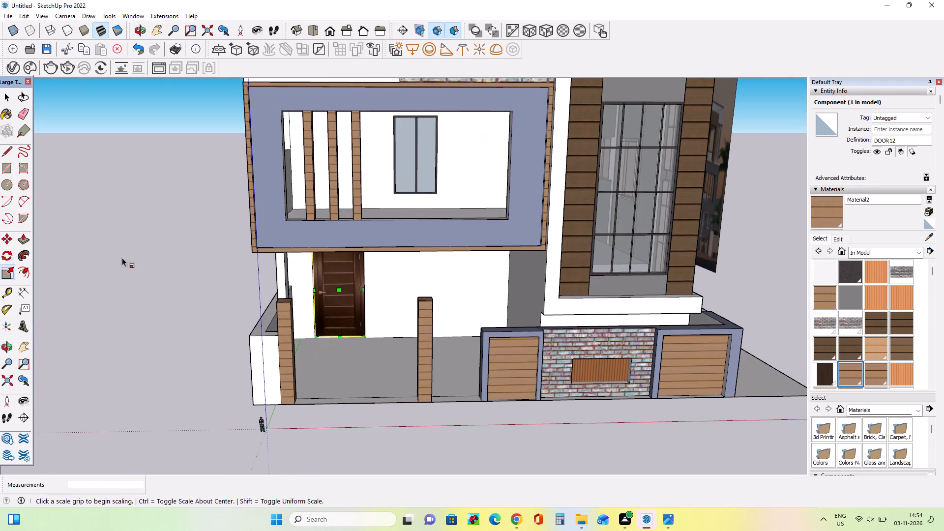
Copy the porch door about 274' 9" away, onto the open ground outside the side facade.
click(3, 241)
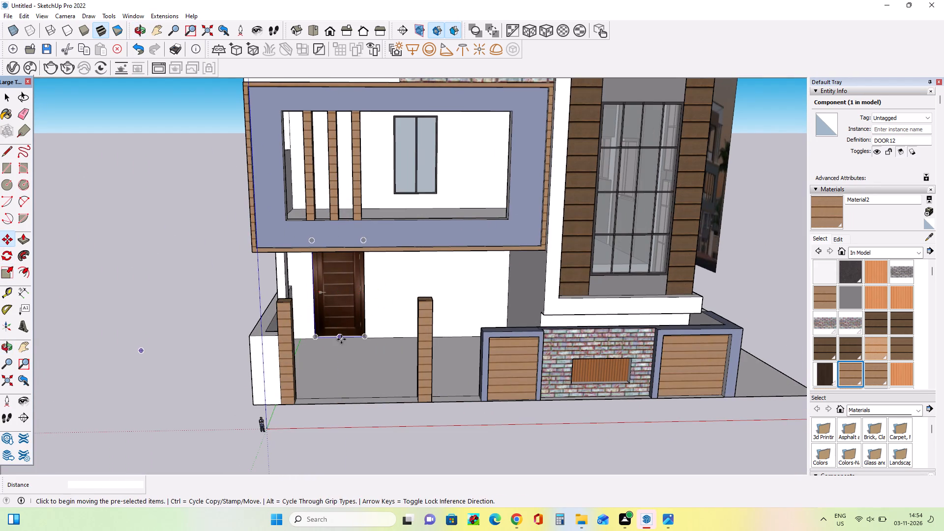
click(317, 341)
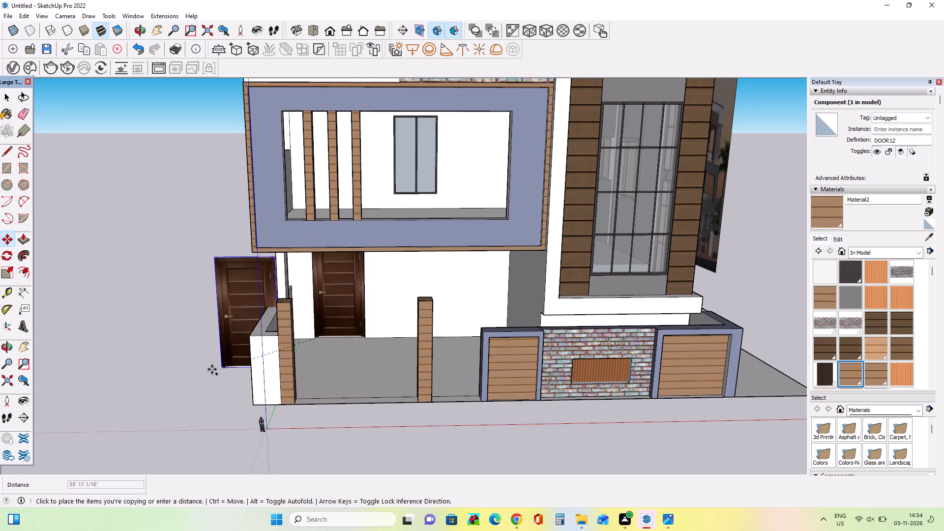
scroll(194, 368, down, 9)
middle_drag(495, 341, 348, 337)
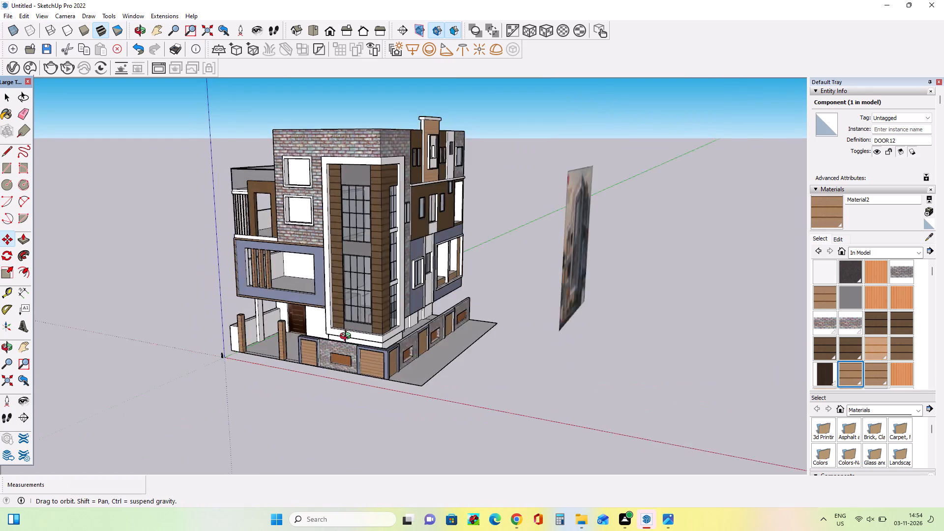
middle_drag(348, 337, 251, 363)
scroll(341, 336, down, 1)
click(443, 387)
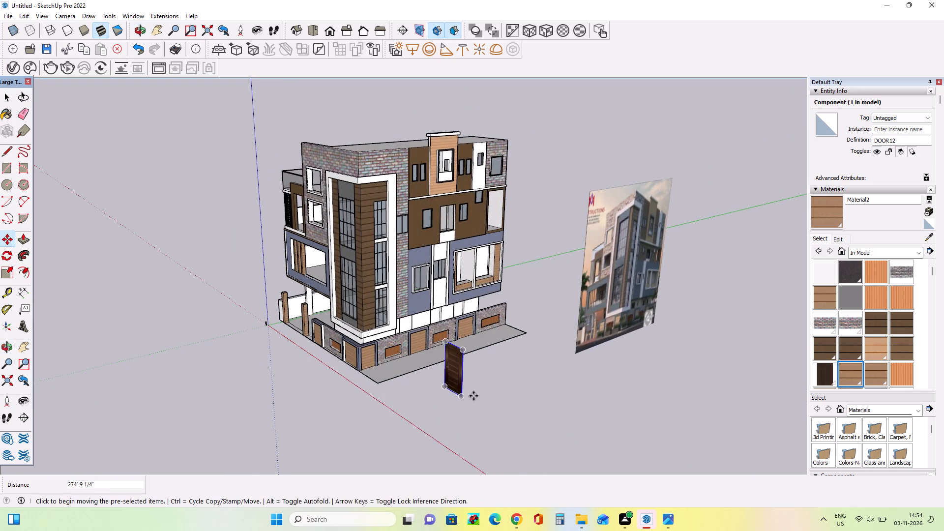
middle_drag(473, 396, 480, 380)
Rotate the copied door 90 degrees on the ground plane so it lines up with the side facade.
click(9, 254)
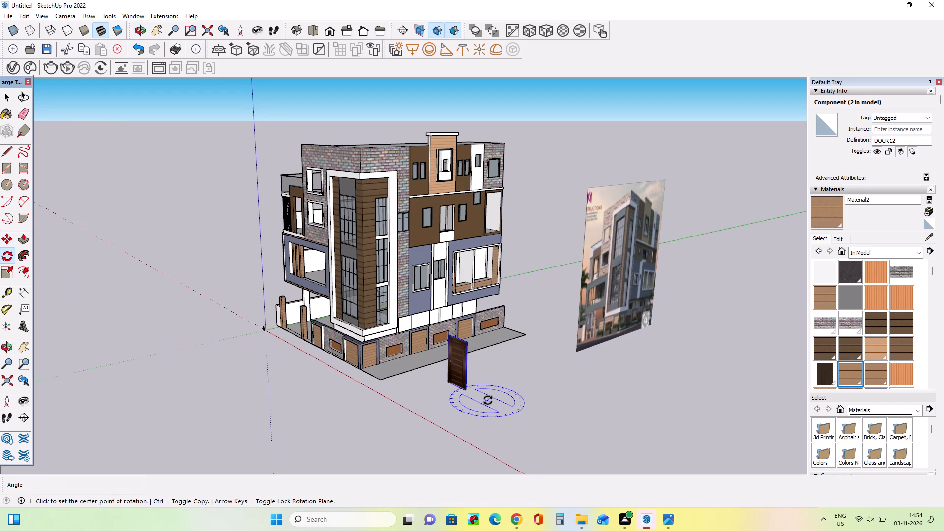
click(488, 400)
click(449, 418)
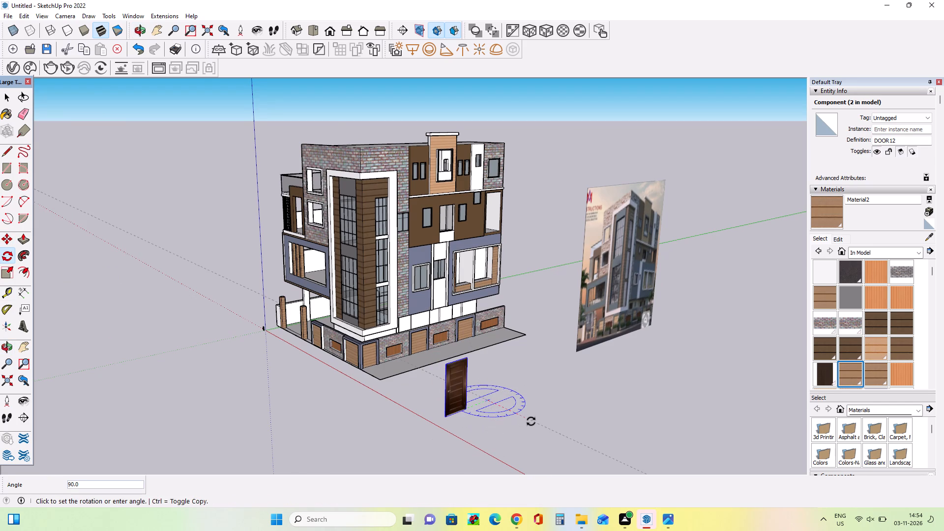
click(536, 421)
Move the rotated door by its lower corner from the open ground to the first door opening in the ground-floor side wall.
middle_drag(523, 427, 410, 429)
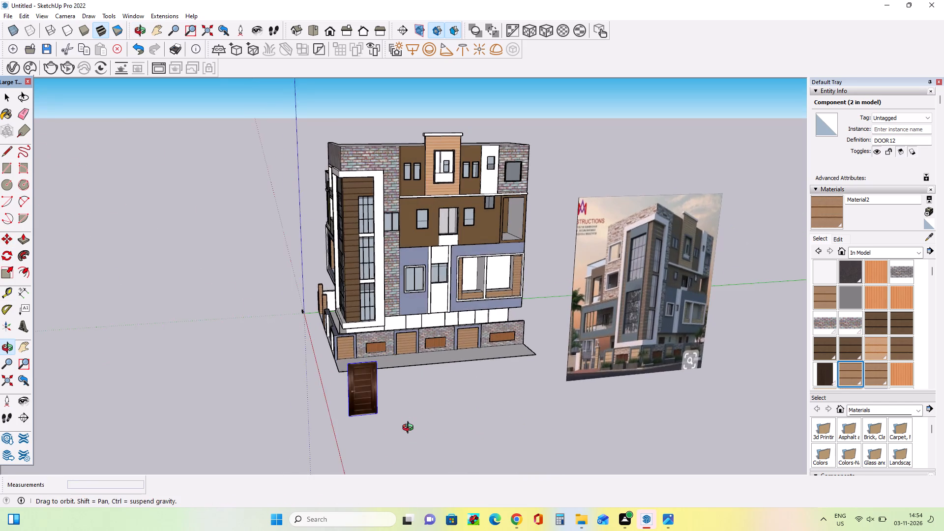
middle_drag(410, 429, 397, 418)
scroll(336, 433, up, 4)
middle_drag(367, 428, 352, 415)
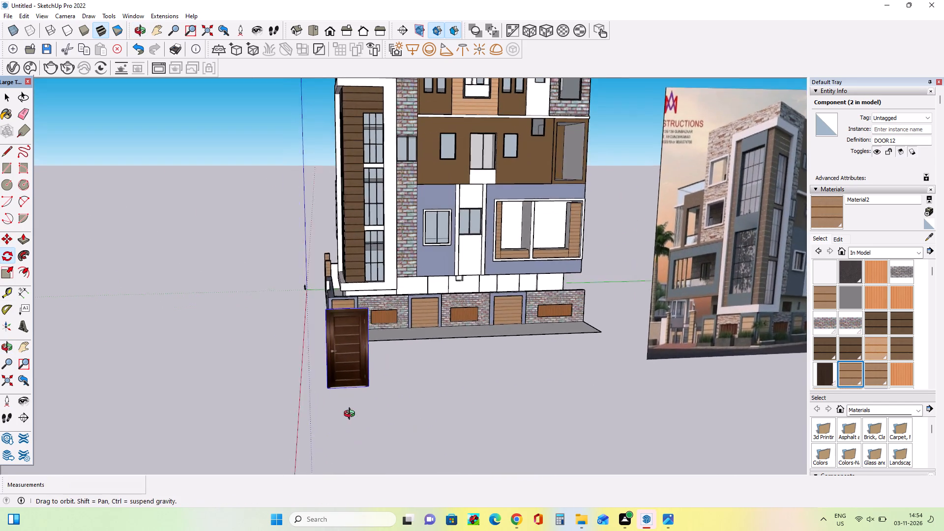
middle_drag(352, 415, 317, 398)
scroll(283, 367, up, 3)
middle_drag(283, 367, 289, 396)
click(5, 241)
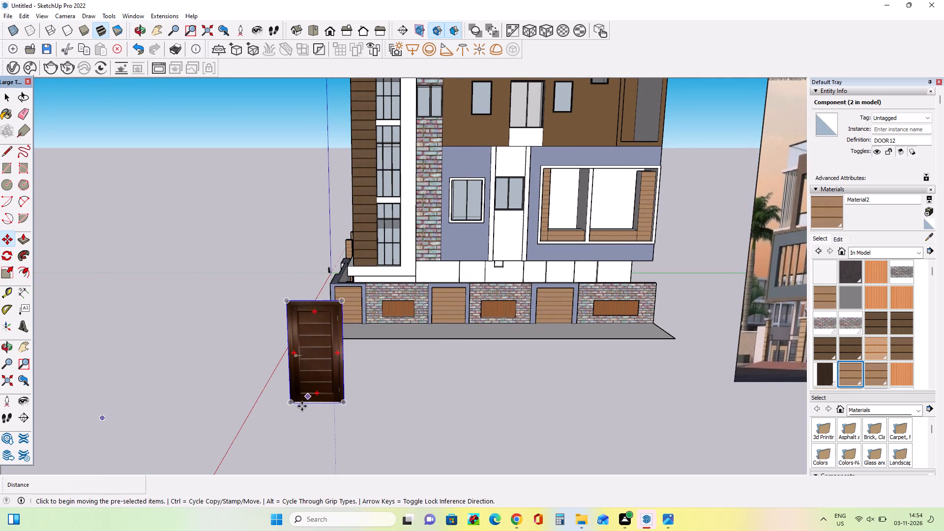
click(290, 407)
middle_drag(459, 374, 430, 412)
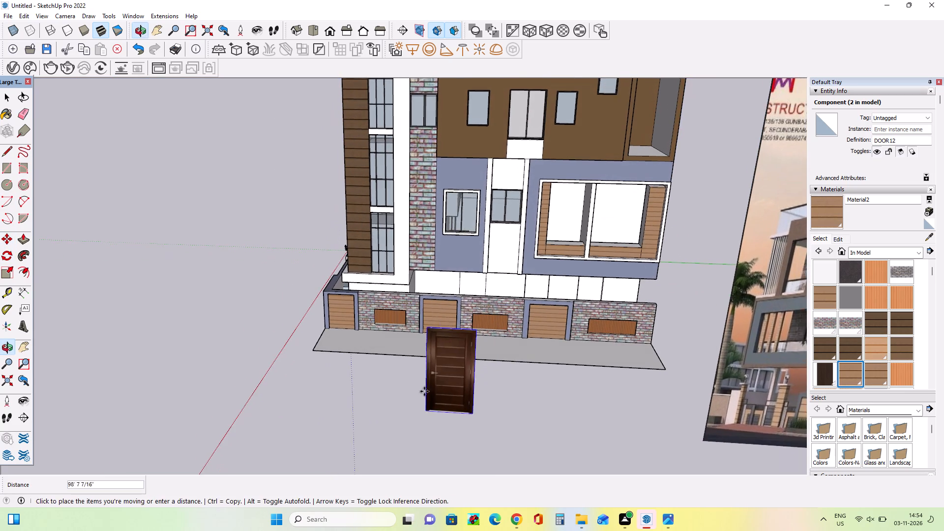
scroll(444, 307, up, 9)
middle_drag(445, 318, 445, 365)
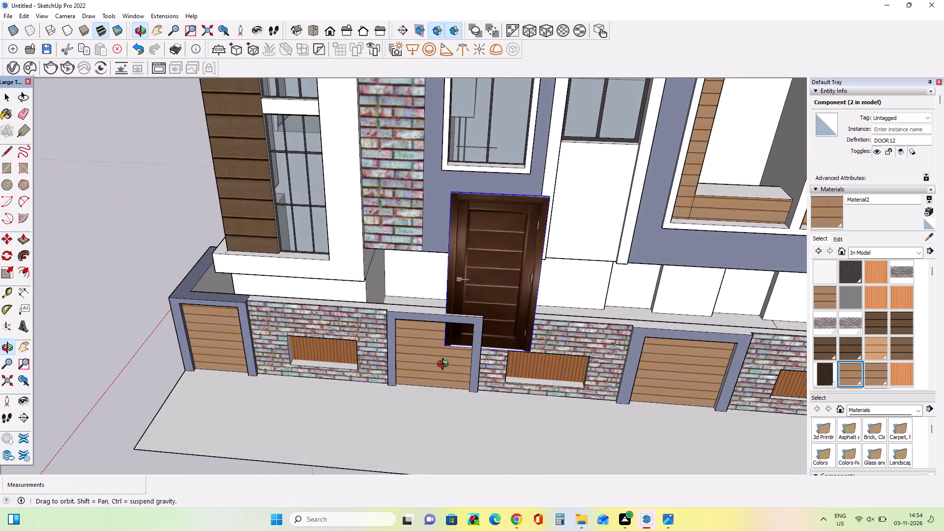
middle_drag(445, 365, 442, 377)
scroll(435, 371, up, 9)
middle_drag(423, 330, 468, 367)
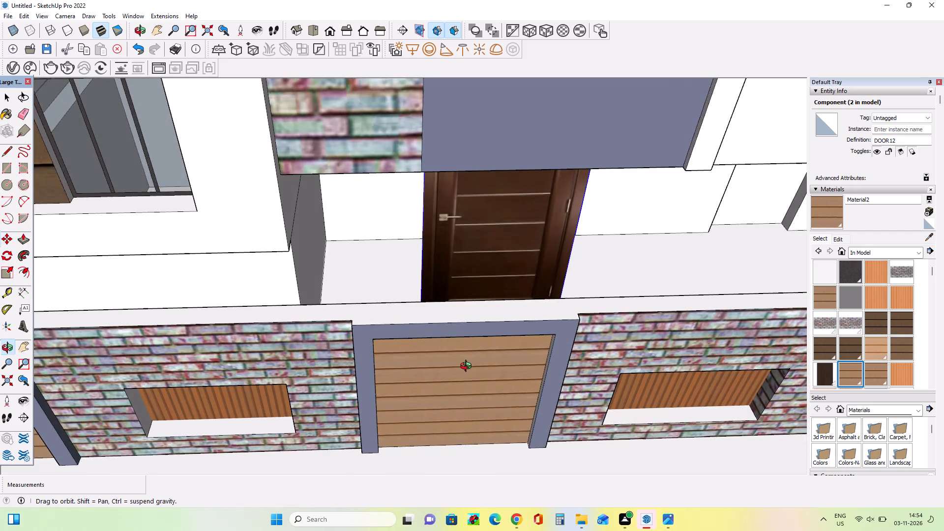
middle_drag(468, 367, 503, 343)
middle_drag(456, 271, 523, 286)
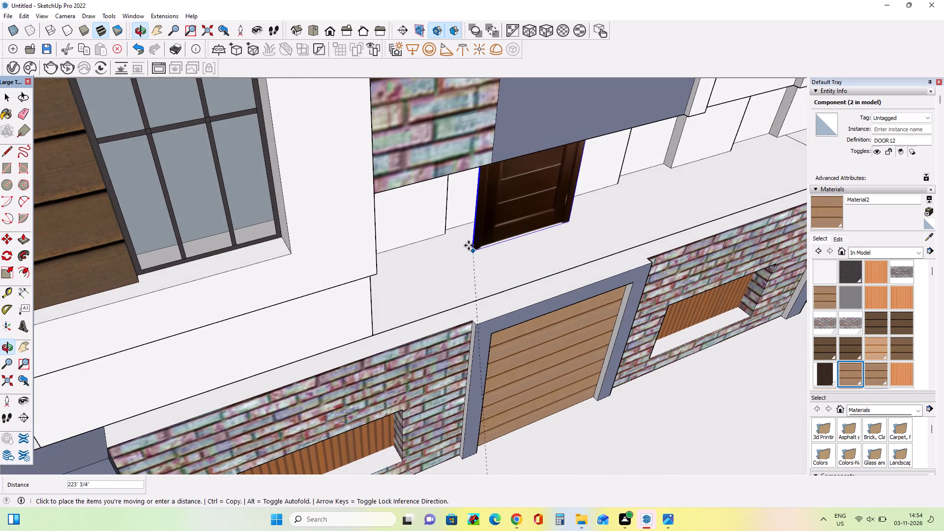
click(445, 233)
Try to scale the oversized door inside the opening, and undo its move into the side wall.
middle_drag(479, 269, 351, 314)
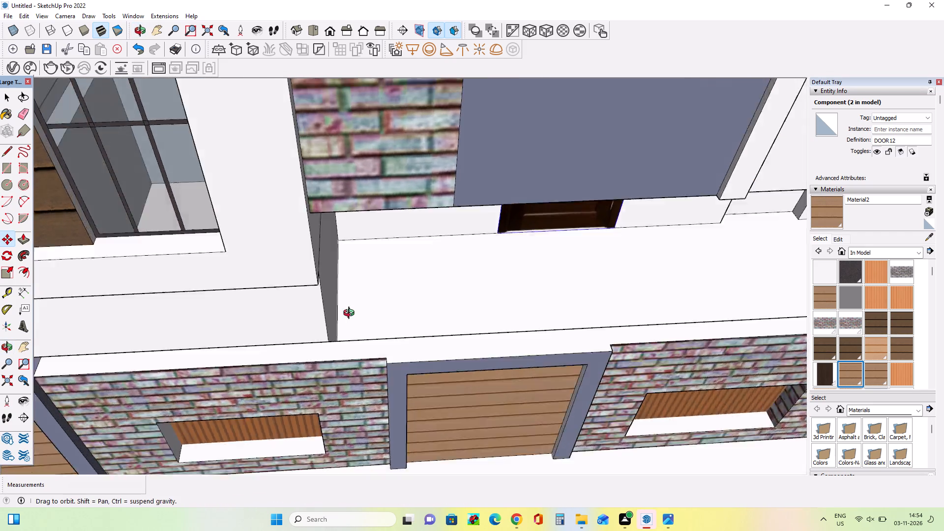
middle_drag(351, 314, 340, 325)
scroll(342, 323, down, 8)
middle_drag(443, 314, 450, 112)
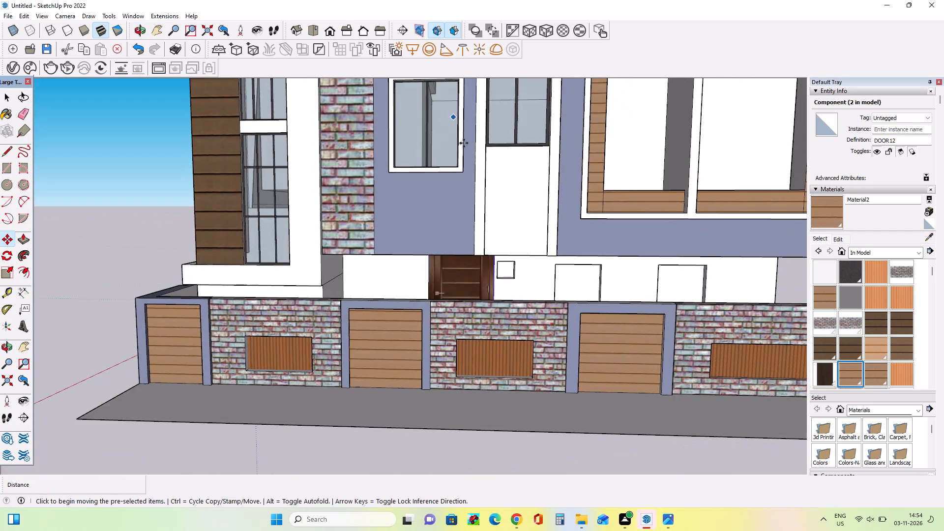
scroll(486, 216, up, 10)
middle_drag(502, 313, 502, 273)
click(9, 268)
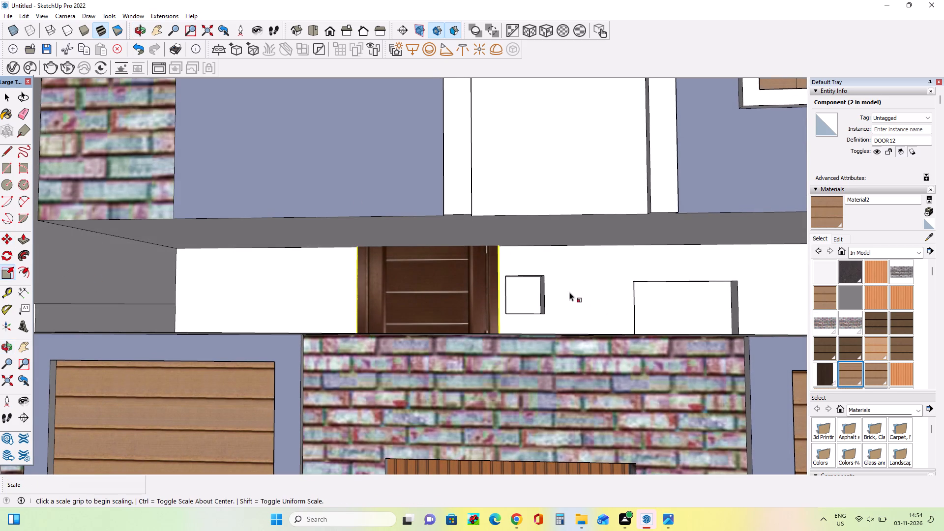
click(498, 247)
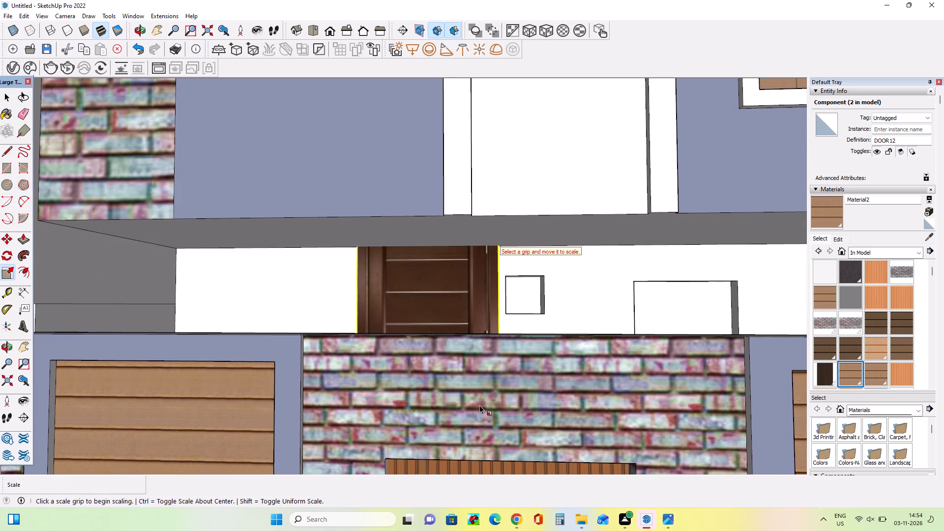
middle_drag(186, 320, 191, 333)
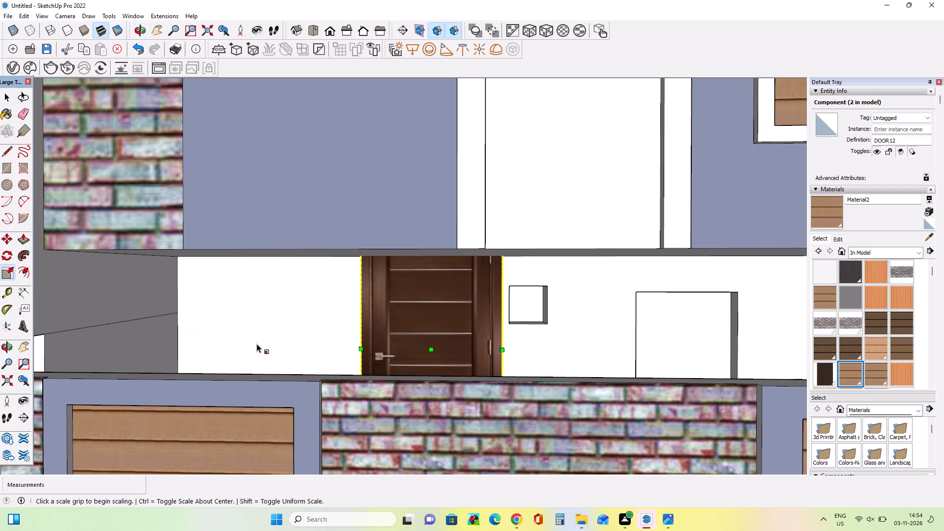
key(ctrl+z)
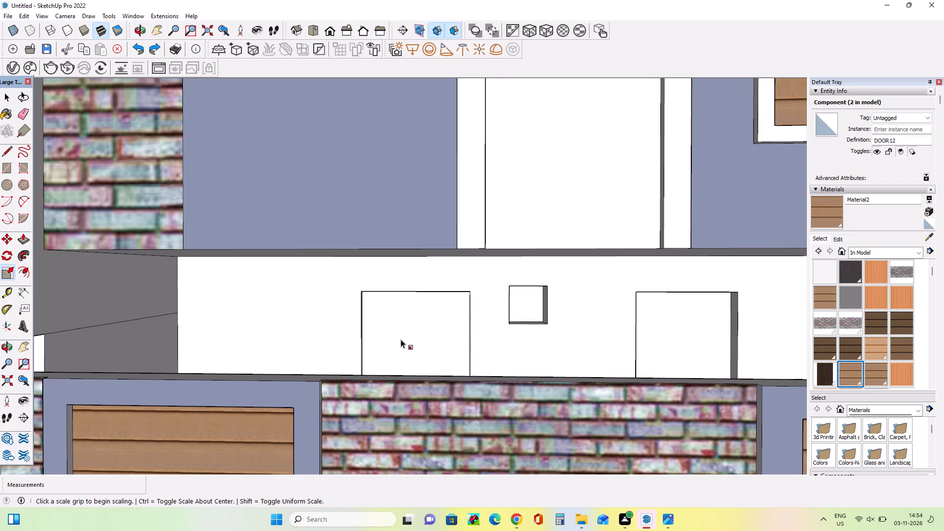
Scale the door on the open ground down uniformly to about 0.6 of its size.
middle_drag(401, 339, 408, 353)
scroll(387, 290, down, 14)
middle_drag(389, 296, 396, 313)
scroll(396, 313, down, 1)
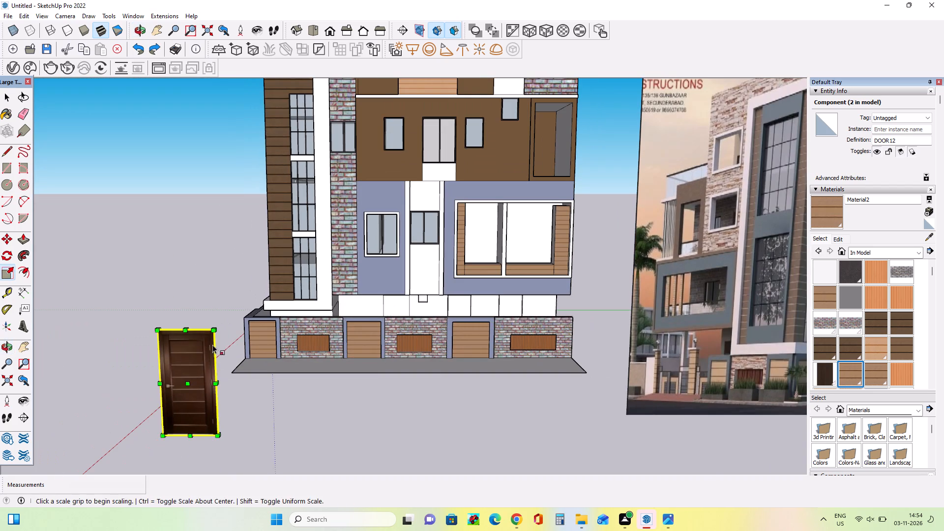
drag(216, 330, 197, 370)
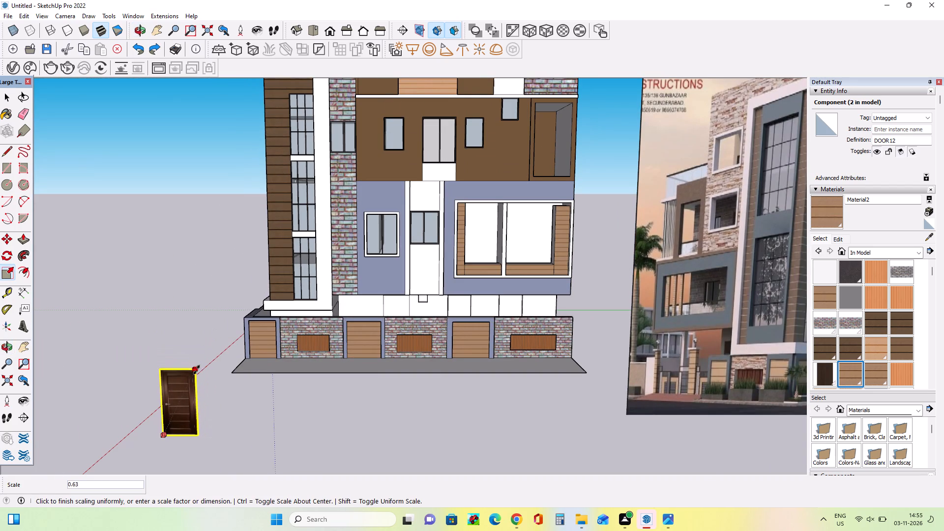
drag(197, 370, 194, 375)
Move the reduced door by its lower corner onto the bottom corner of the first door opening in the ground-floor side wall.
middle_drag(193, 377, 201, 349)
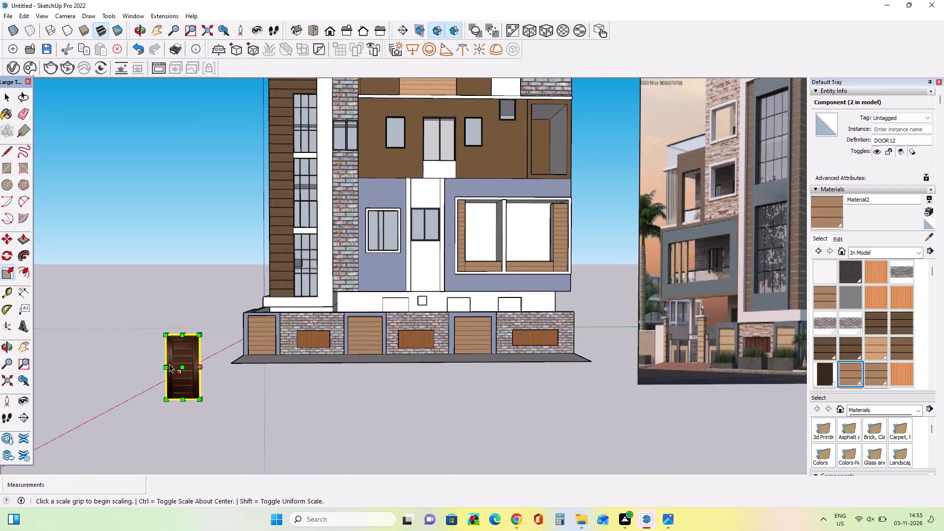
middle_drag(169, 365, 174, 379)
click(6, 236)
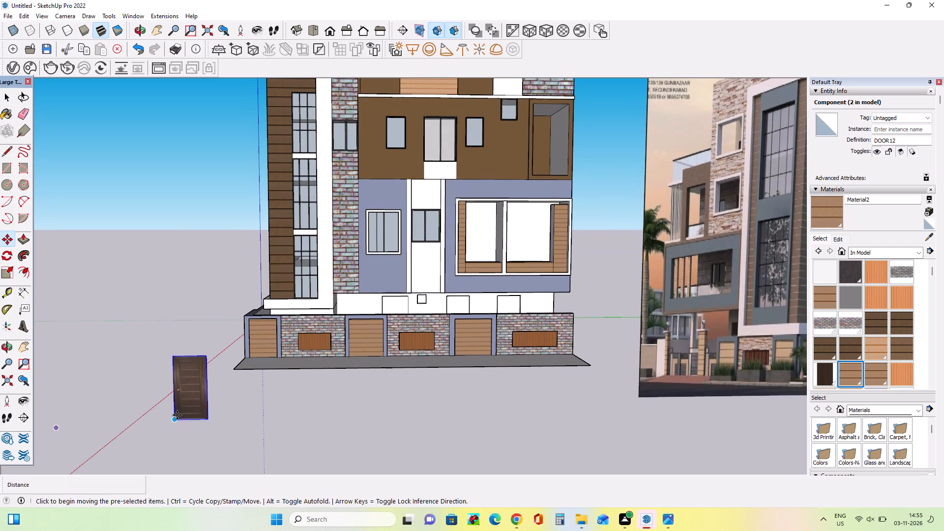
click(175, 419)
middle_drag(397, 391, 390, 428)
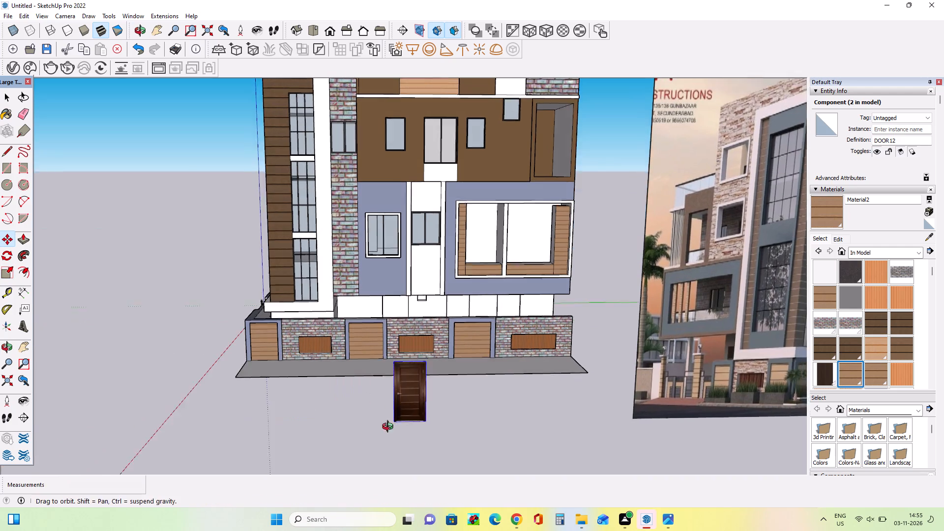
middle_drag(390, 428, 381, 442)
scroll(399, 351, up, 9)
middle_drag(398, 358, 410, 403)
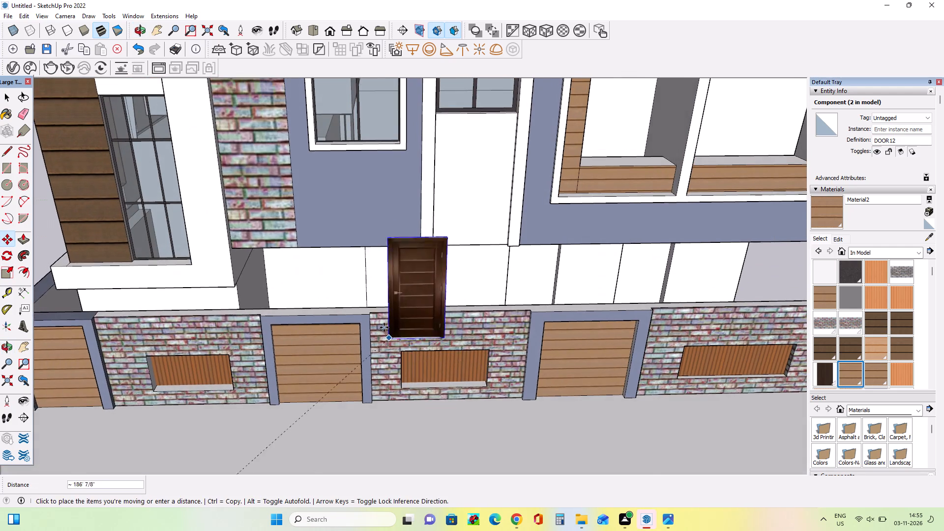
scroll(384, 327, up, 8)
middle_drag(383, 341, 399, 399)
scroll(335, 319, up, 2)
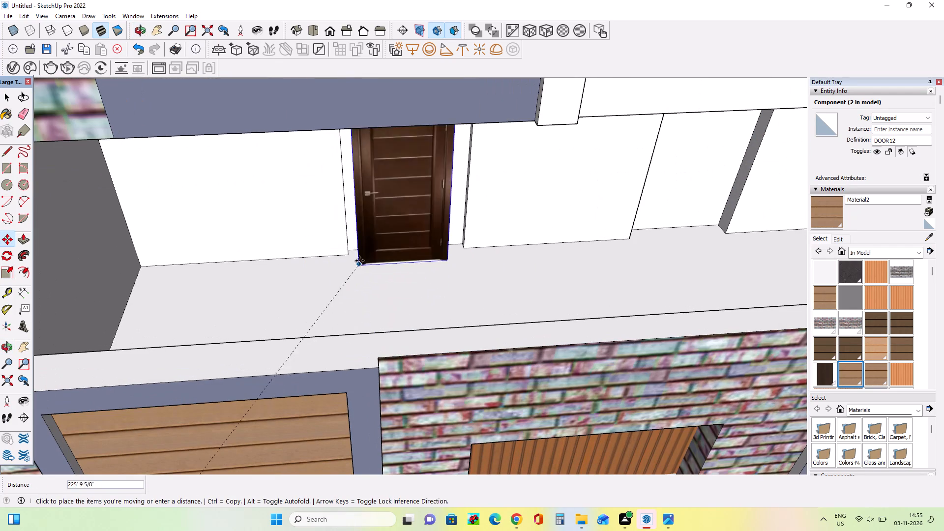
click(349, 255)
Scale the placed door up uniformly until its top reaches the head of the side wall's first door opening.
scroll(396, 353, down, 8)
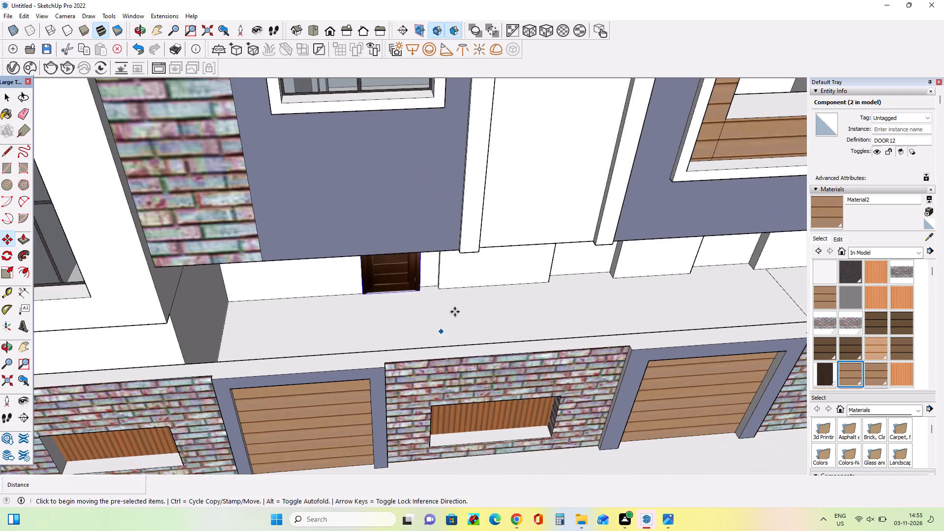
middle_drag(456, 294, 453, 205)
scroll(434, 175, up, 9)
middle_drag(462, 225, 406, 224)
middle_drag(340, 300, 345, 317)
middle_drag(349, 315, 349, 310)
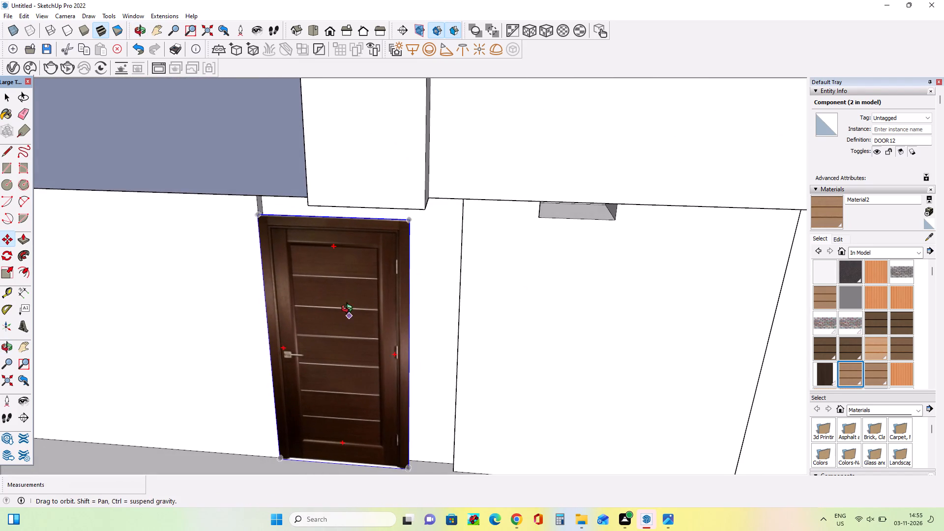
middle_drag(349, 310, 371, 276)
click(7, 273)
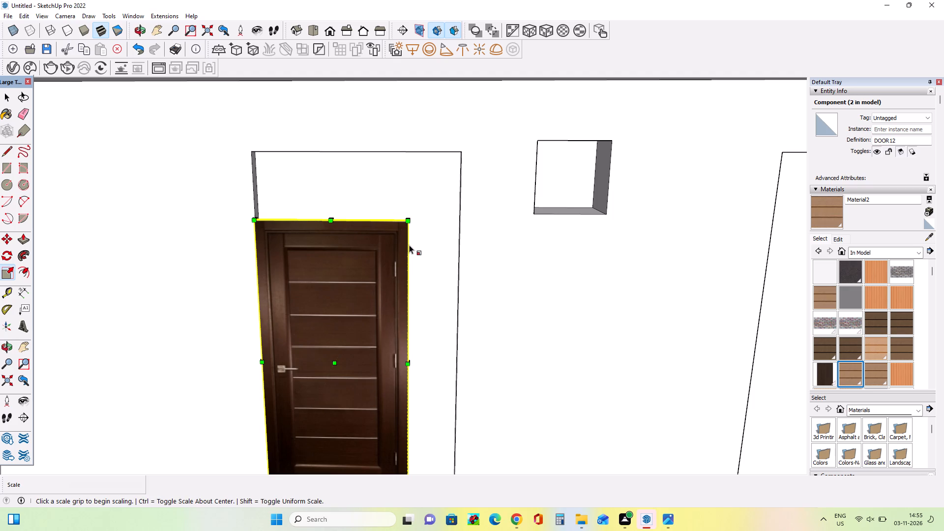
drag(406, 223, 464, 173)
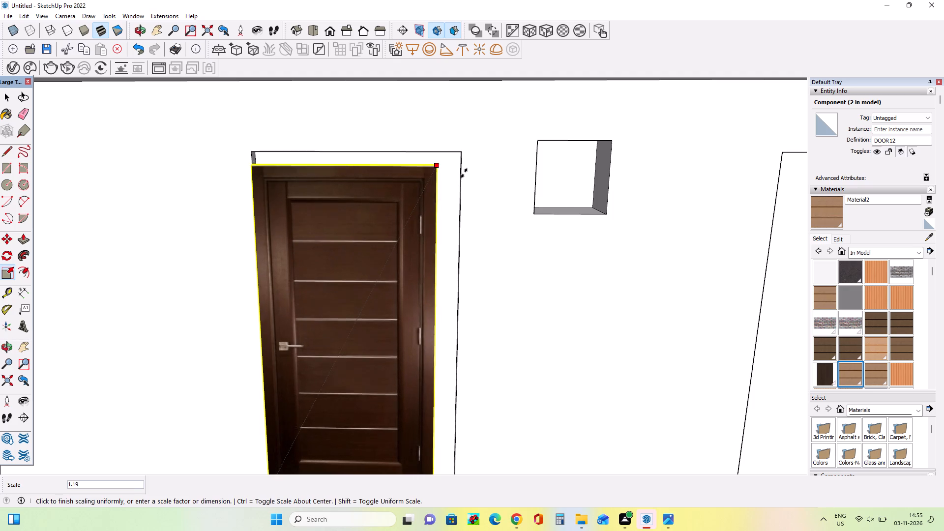
drag(464, 173, 470, 161)
Stretch the door's width along the red axis to the far edge of the side wall's first door opening.
middle_drag(452, 200, 437, 209)
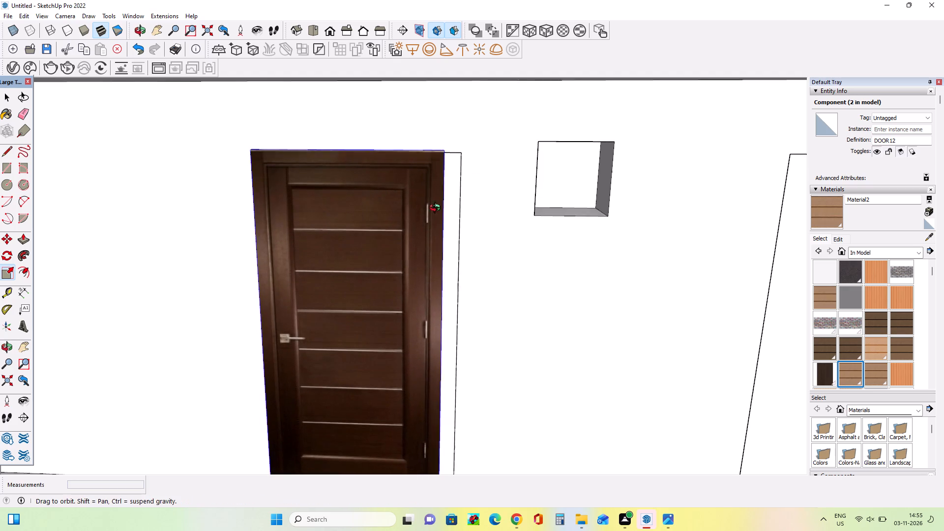
middle_drag(437, 209, 409, 209)
middle_drag(407, 284, 406, 275)
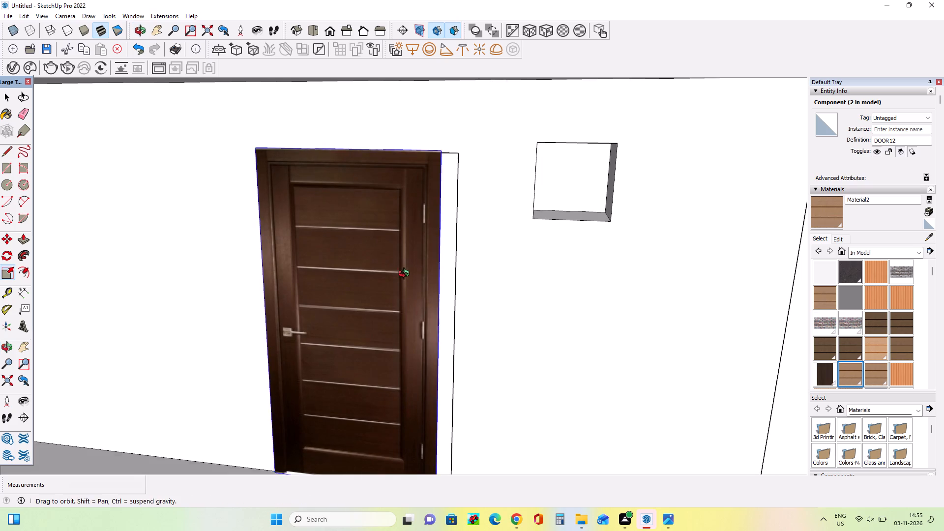
middle_drag(406, 275, 404, 266)
scroll(394, 256, up, 3)
middle_drag(396, 255, 299, 260)
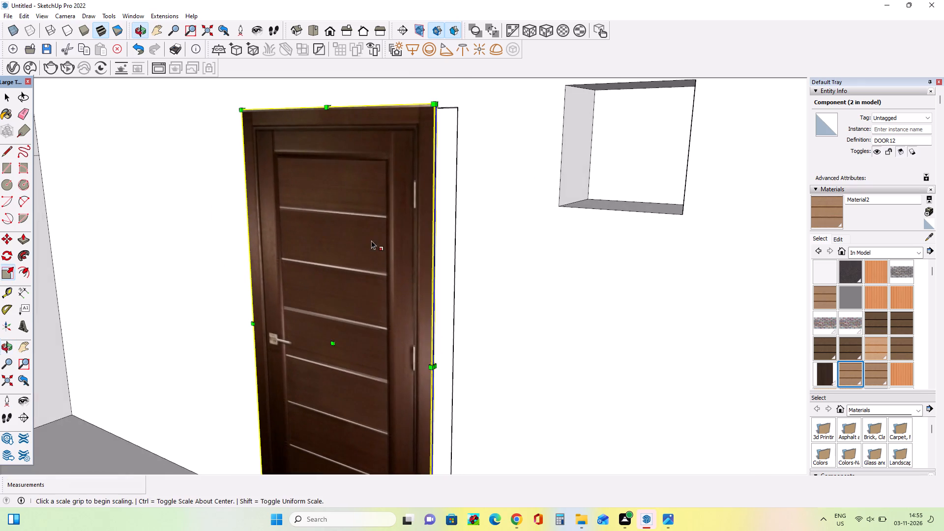
scroll(386, 272, up, 4)
scroll(451, 393, up, 3)
scroll(467, 442, up, 11)
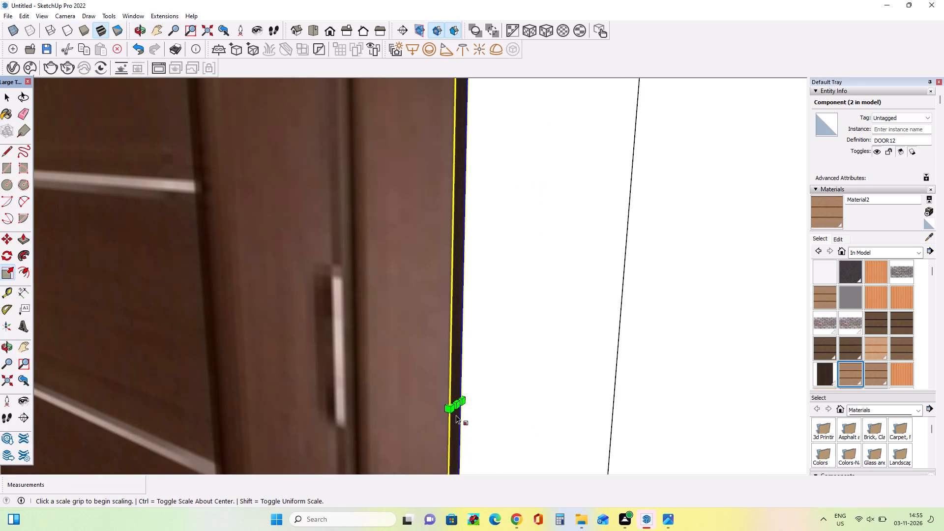
drag(457, 402, 616, 432)
Copy the fitted door along the ground-floor side wall to the bottom corner of the next door opening, about 51' away.
scroll(486, 358, down, 14)
scroll(452, 353, down, 8)
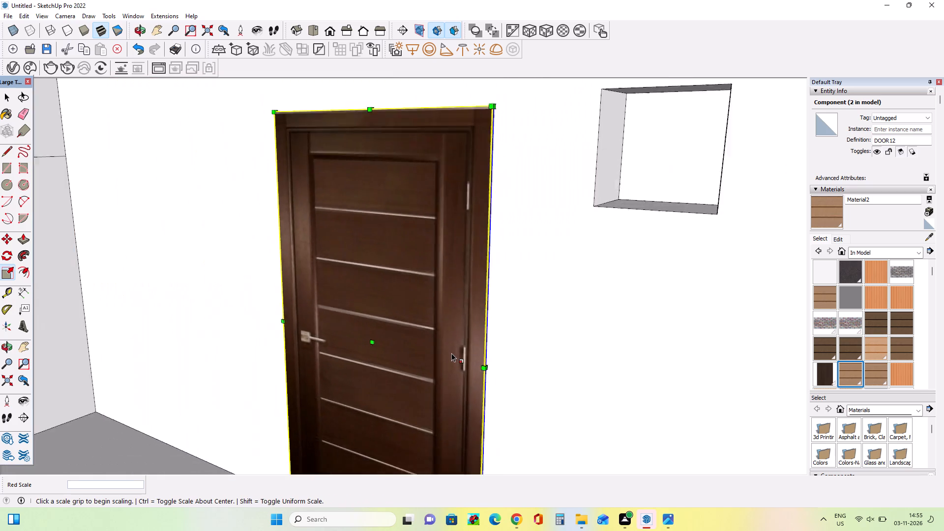
scroll(451, 353, down, 7)
middle_drag(366, 366, 406, 326)
scroll(406, 326, down, 10)
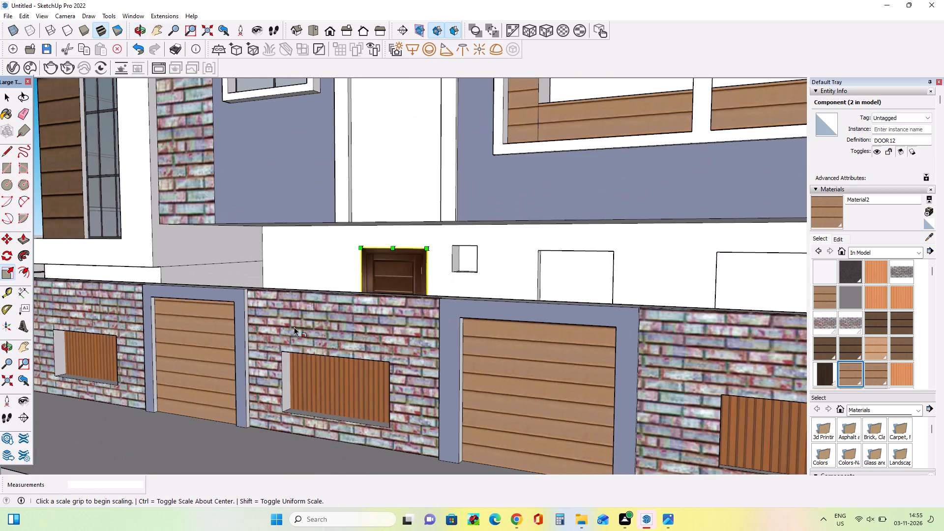
middle_drag(318, 334, 452, 431)
scroll(440, 427, down, 1)
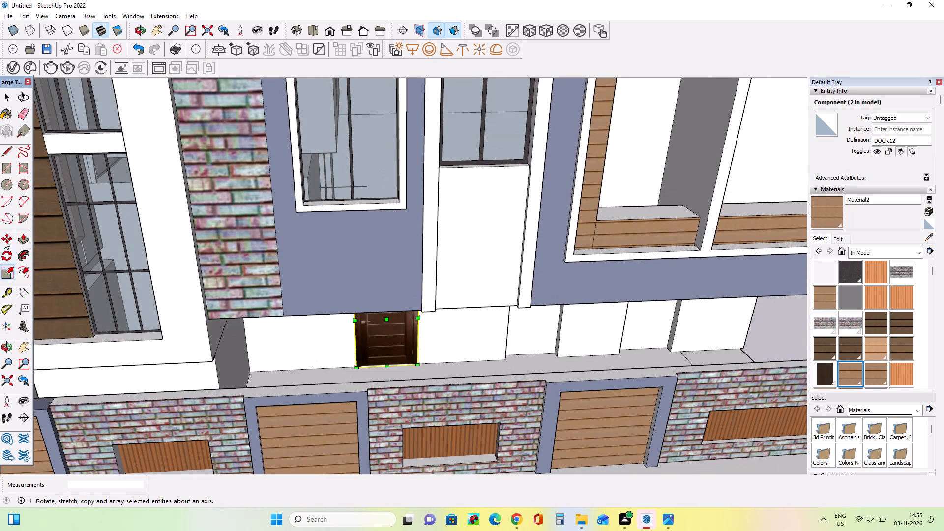
click(6, 235)
click(359, 367)
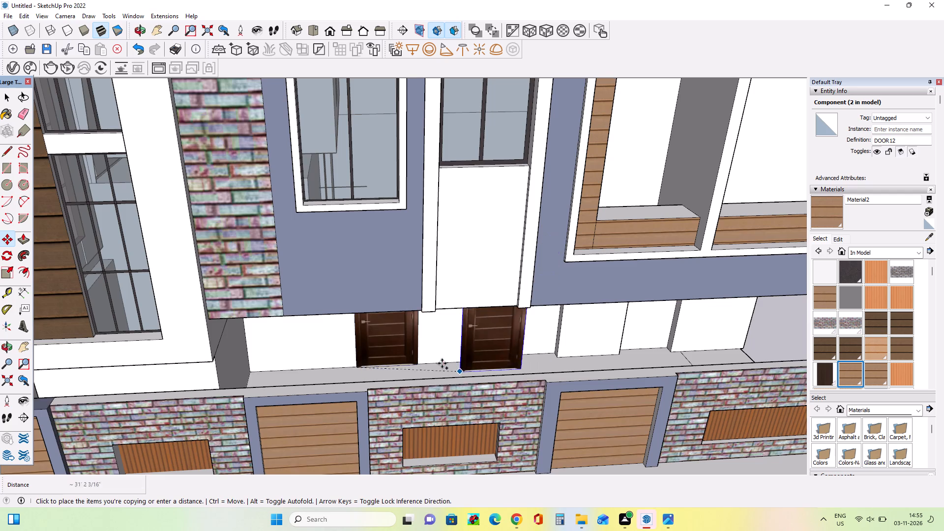
scroll(434, 360, down, 2)
middle_drag(433, 360, 388, 332)
scroll(519, 356, up, 2)
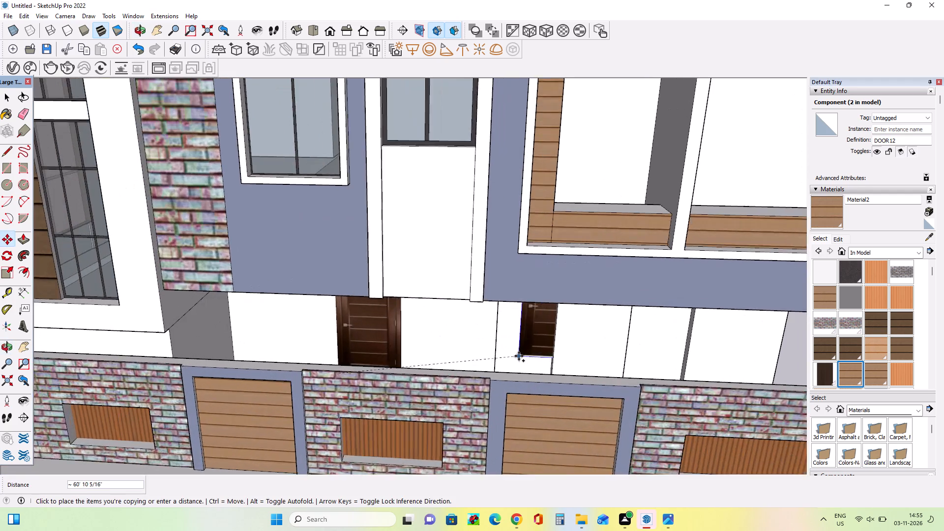
middle_drag(517, 357, 461, 392)
scroll(458, 398, up, 9)
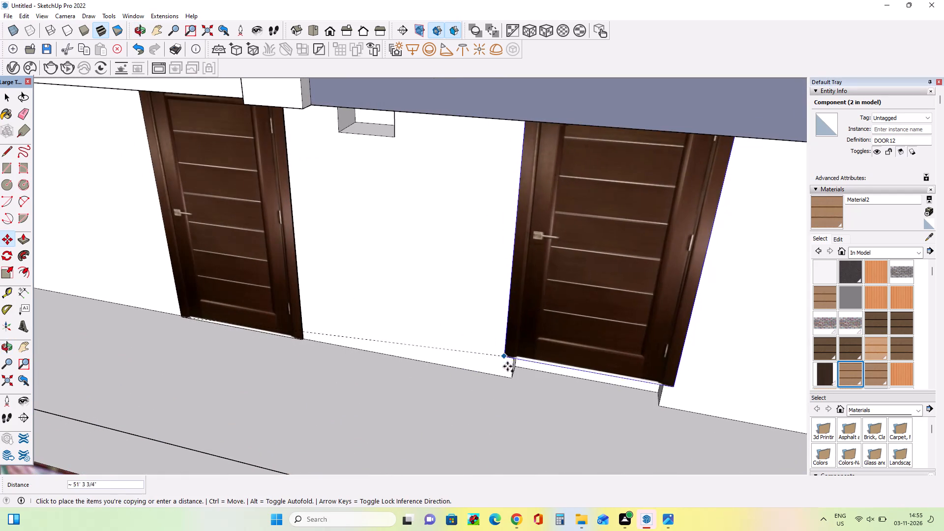
click(510, 378)
middle_drag(450, 397, 413, 377)
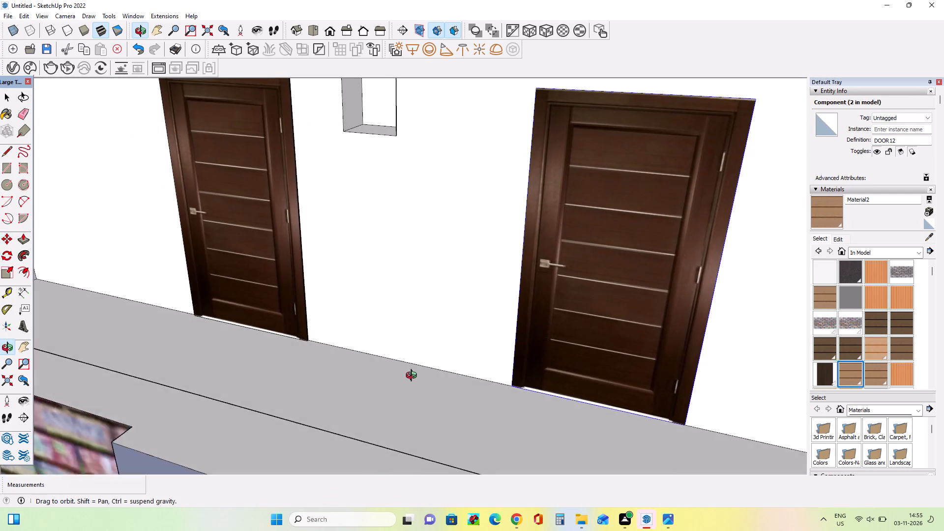
Copy the fitted door along the ground-floor side wall to the bottom corner of the third door opening, about 41' 6" away.
middle_drag(413, 377, 395, 373)
scroll(502, 366, down, 2)
middle_drag(509, 366, 503, 333)
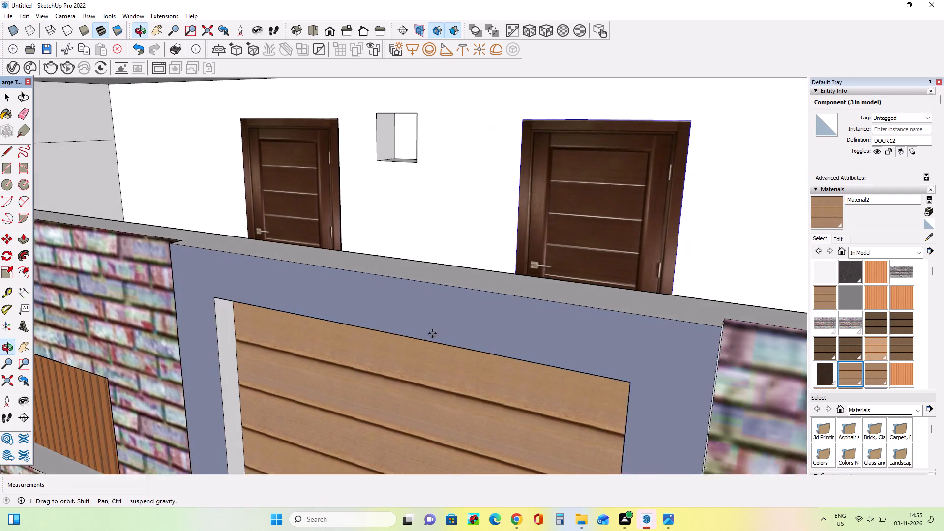
scroll(348, 331, down, 7)
middle_drag(391, 357, 449, 396)
scroll(449, 396, down, 2)
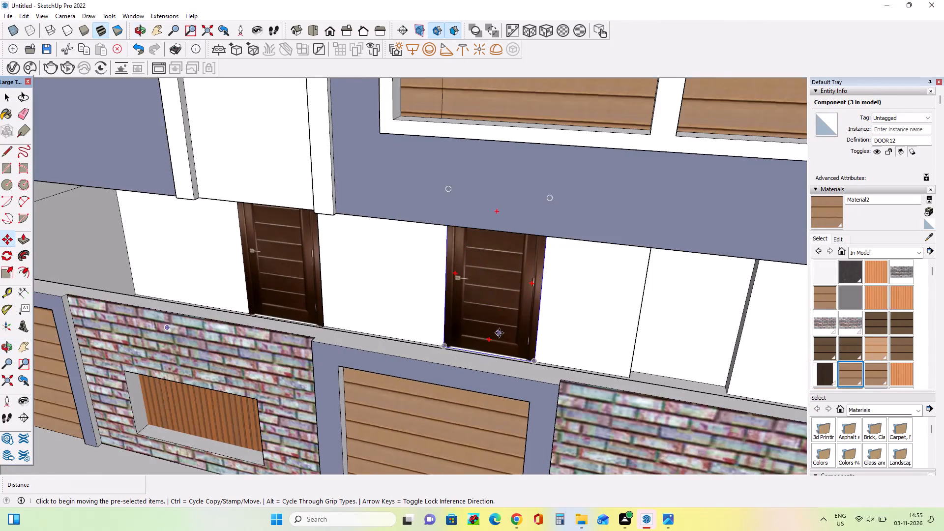
scroll(499, 333, up, 5)
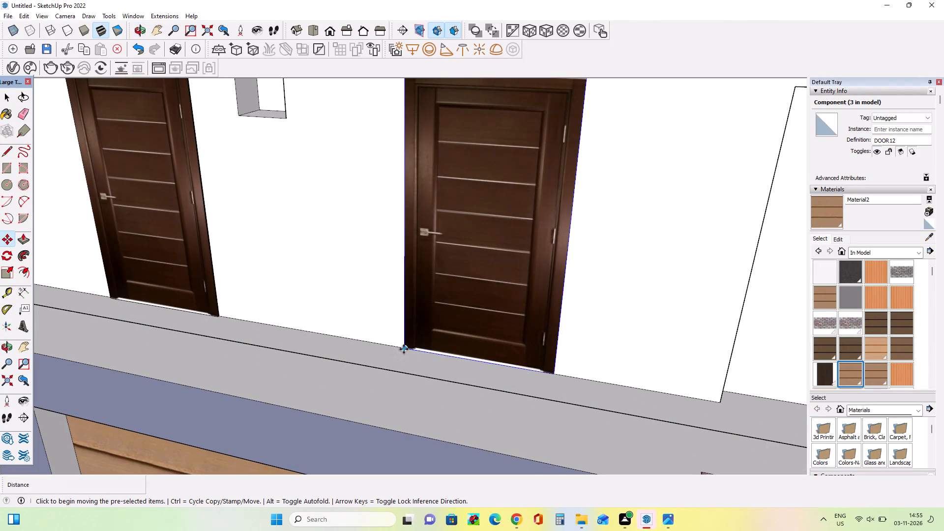
click(404, 349)
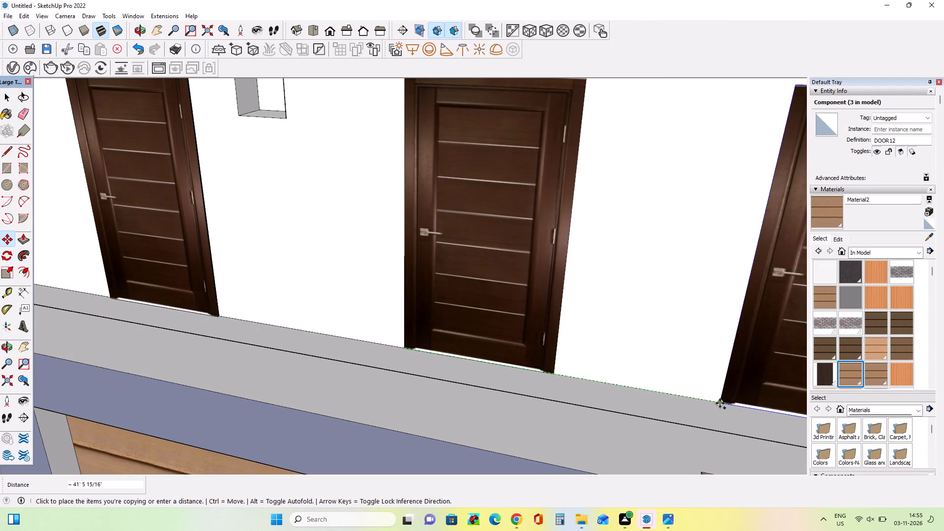
click(720, 403)
Review the side facade and its three fitted doors against the reference image, and clear the door selection.
scroll(415, 349, down, 12)
middle_drag(576, 311, 594, 262)
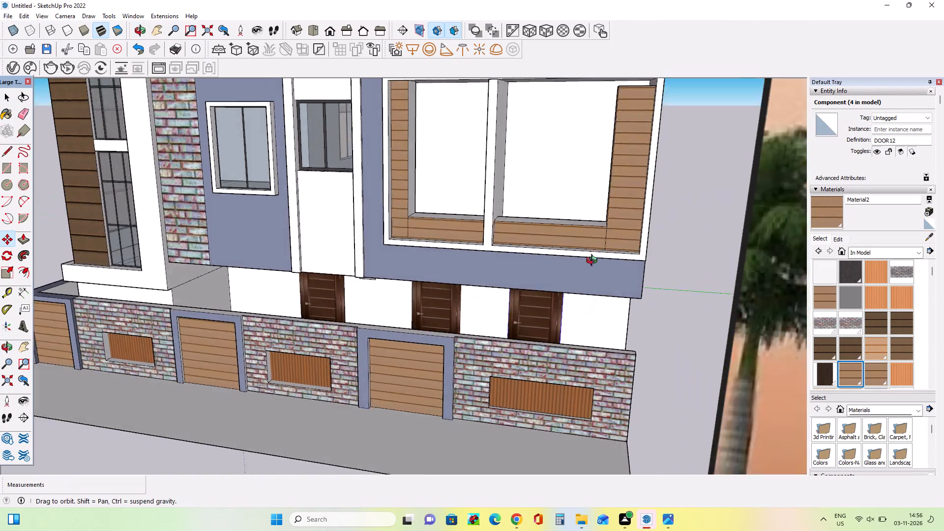
middle_drag(594, 262, 602, 241)
scroll(527, 269, up, 10)
middle_drag(530, 287, 568, 282)
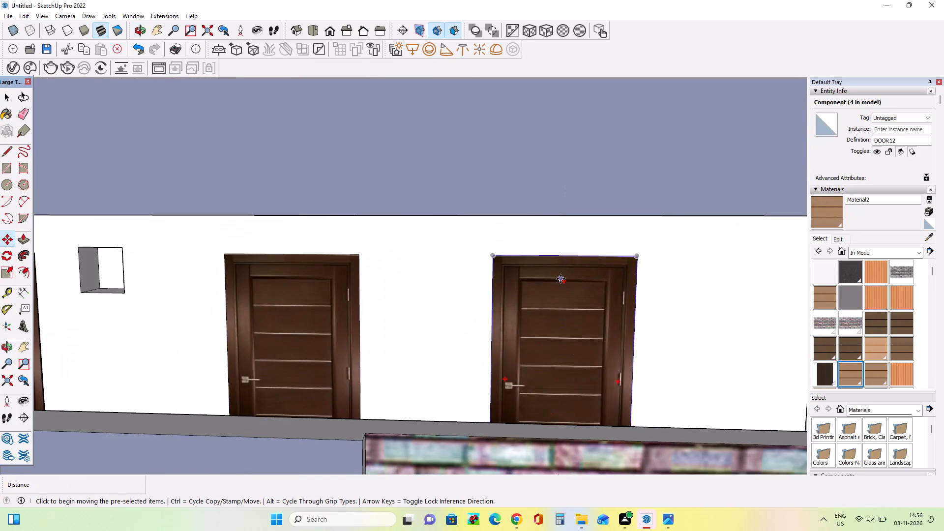
scroll(560, 279, down, 9)
middle_drag(562, 293, 572, 309)
scroll(584, 317, down, 4)
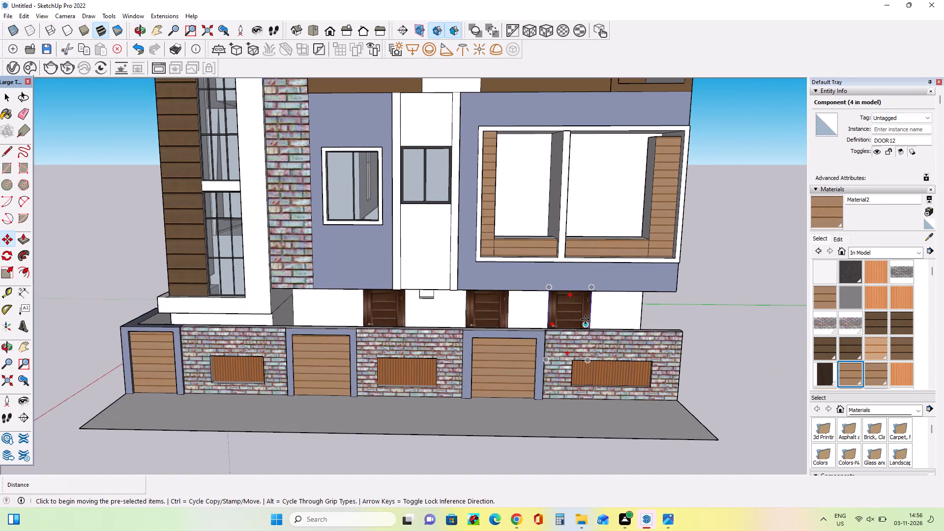
middle_drag(590, 330, 594, 345)
scroll(489, 293, down, 4)
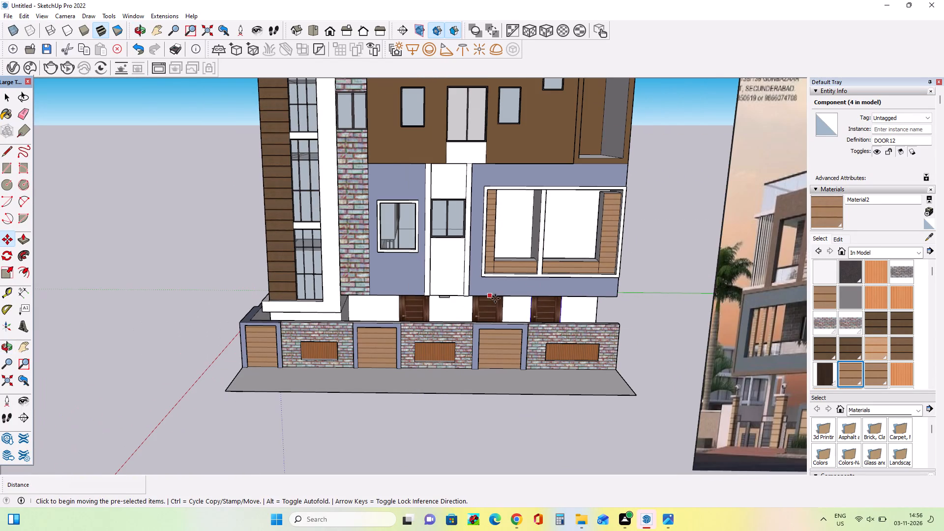
scroll(496, 298, down, 4)
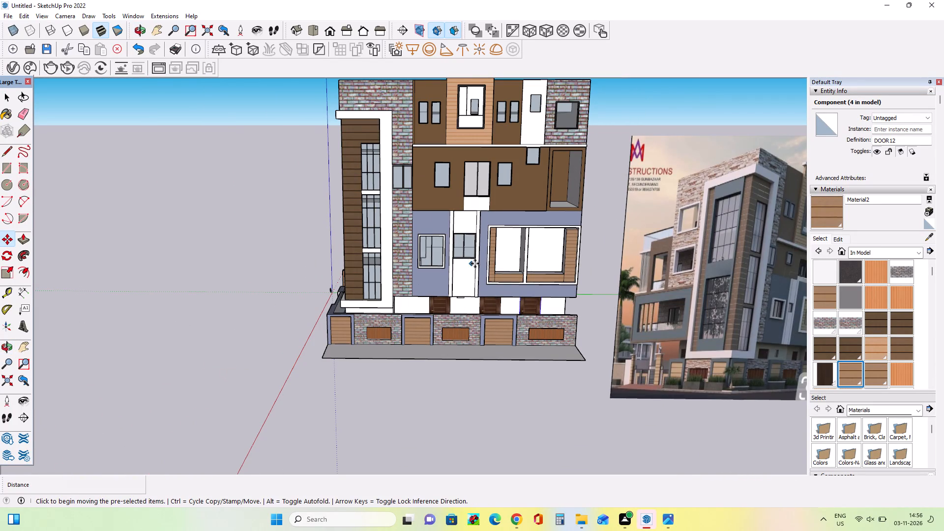
scroll(456, 304, down, 4)
scroll(497, 154, up, 3)
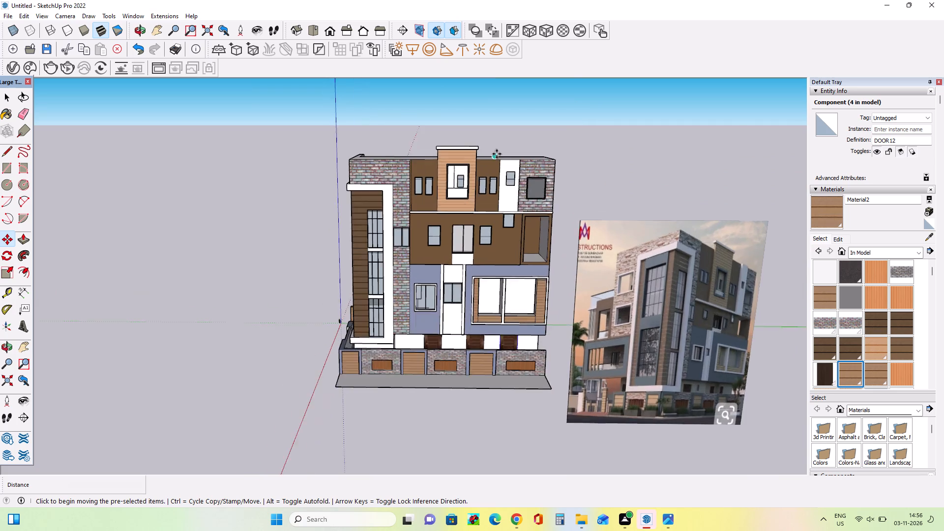
scroll(497, 154, up, 4)
middle_drag(484, 250, 483, 239)
scroll(483, 235, down, 4)
middle_drag(480, 317, 479, 288)
scroll(645, 429, up, 2)
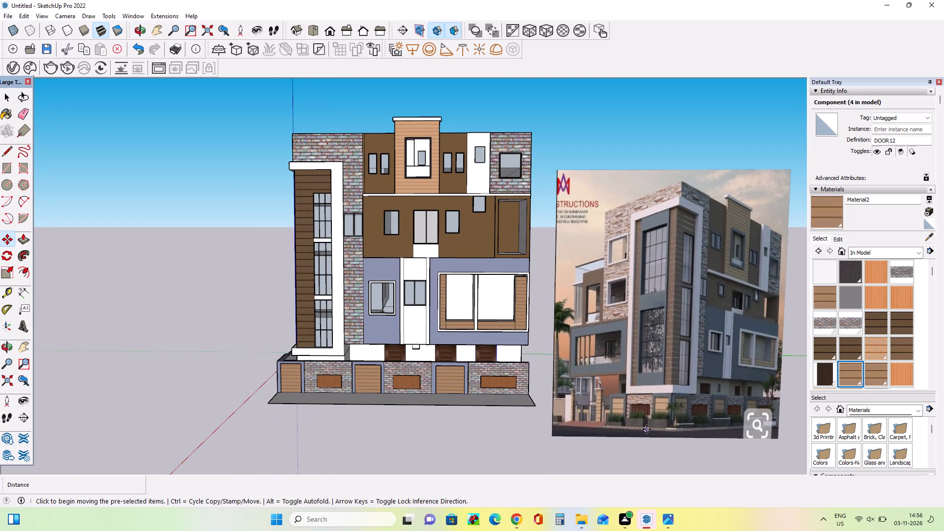
click(645, 349)
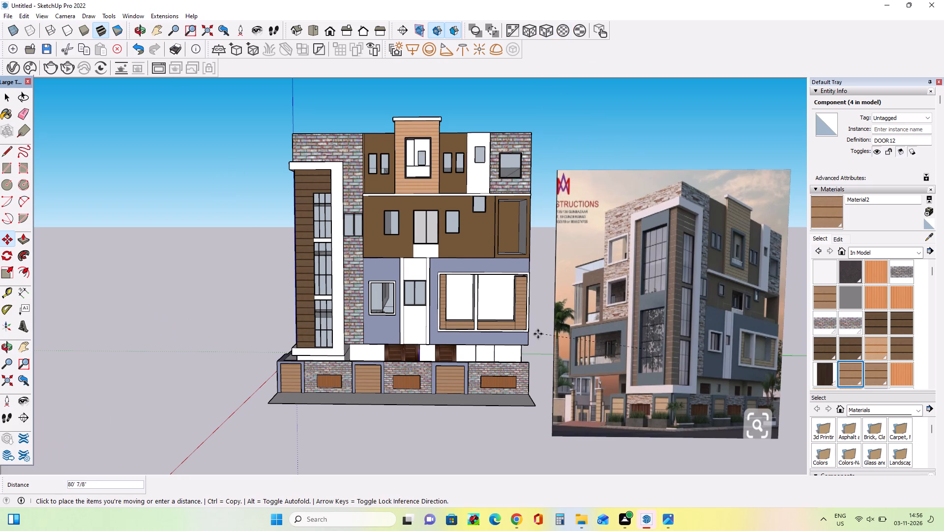
key(Escape)
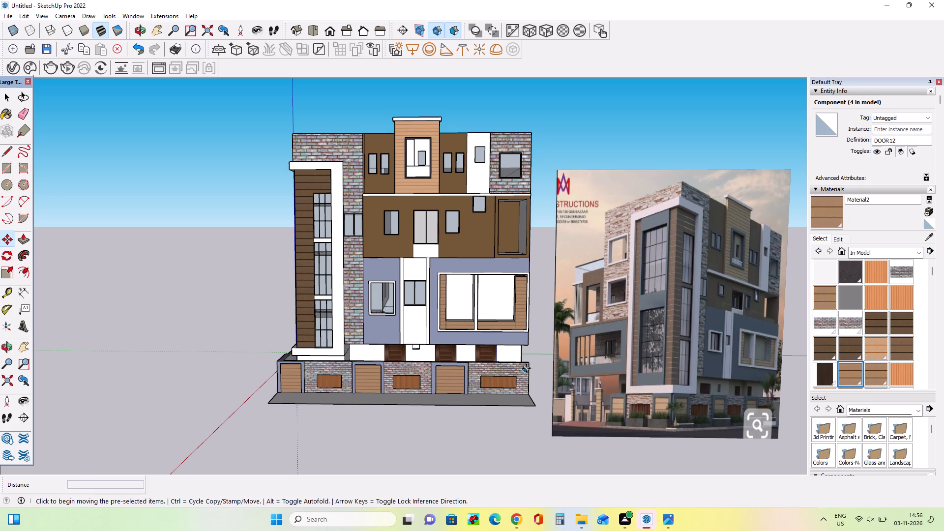
middle_drag(526, 368, 522, 397)
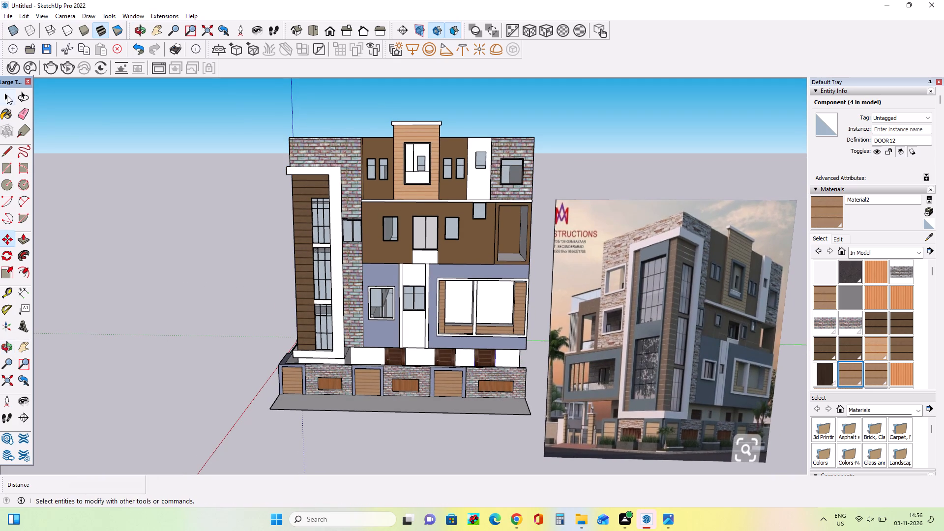
click(7, 95)
click(177, 169)
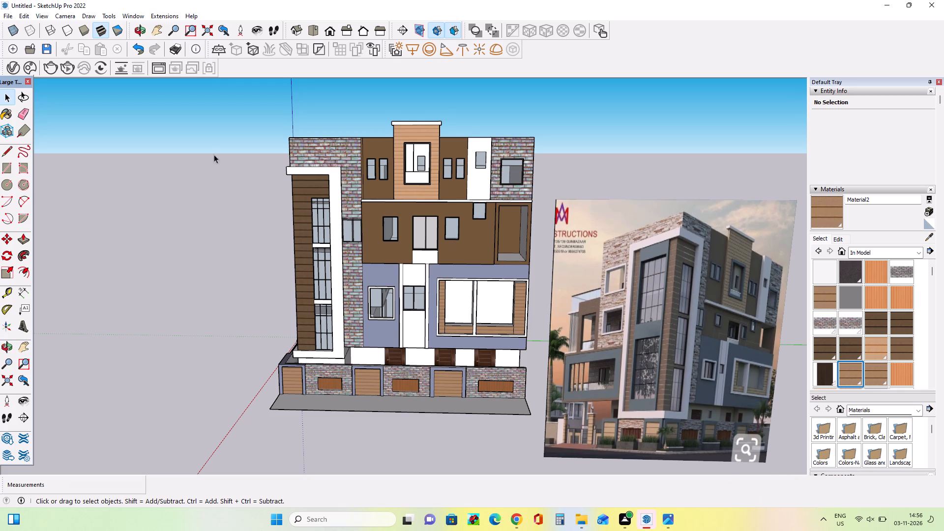
Examine the ground-floor doors and small window in the reference image alongside the model's side wall.
scroll(187, 235, down, 7)
middle_drag(185, 237, 190, 265)
scroll(189, 267, down, 8)
middle_drag(185, 246, 193, 202)
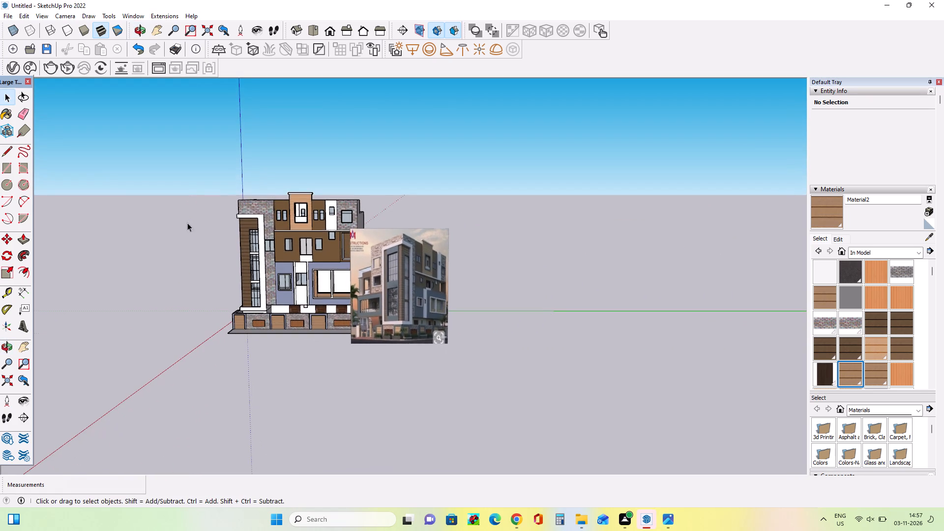
scroll(184, 240, up, 4)
middle_drag(235, 252, 242, 230)
scroll(442, 361, up, 3)
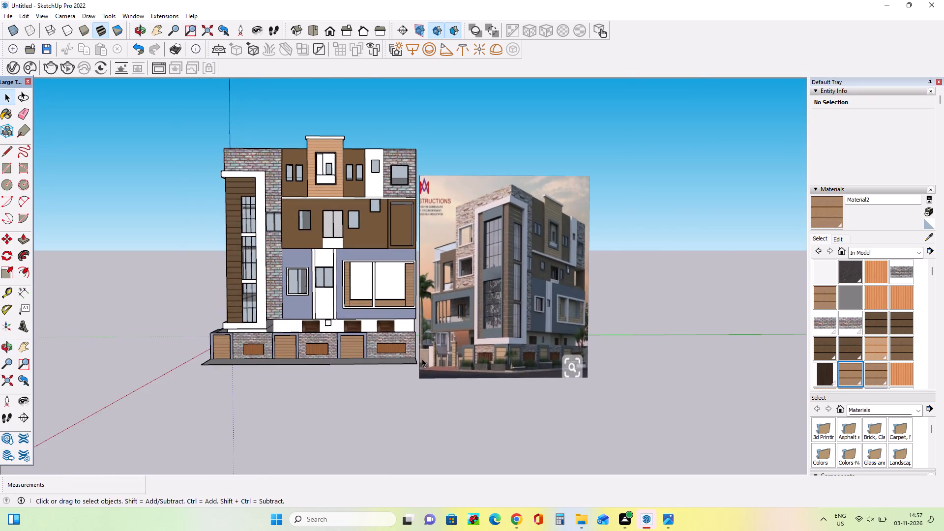
scroll(422, 358, up, 4)
middle_drag(426, 360, 385, 347)
scroll(631, 353, up, 3)
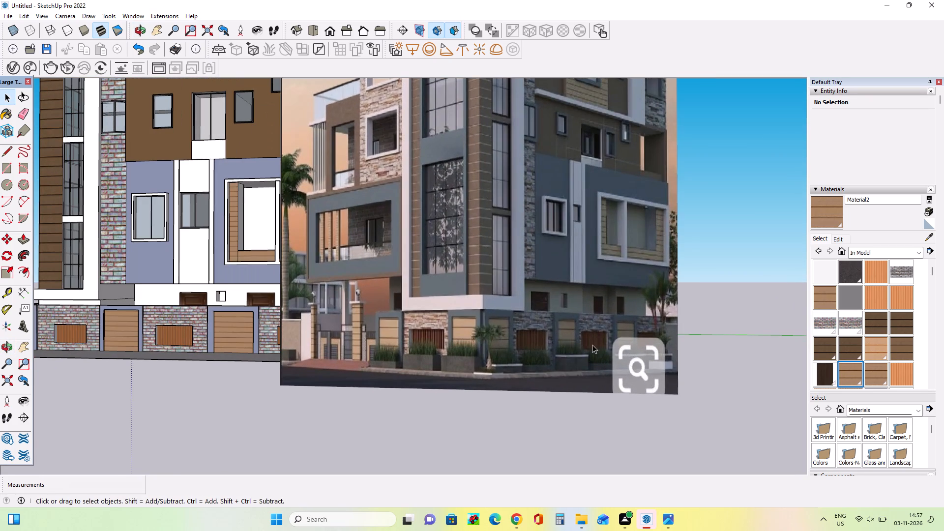
scroll(570, 327, down, 6)
middle_drag(570, 330, 574, 342)
middle_drag(574, 342, 573, 337)
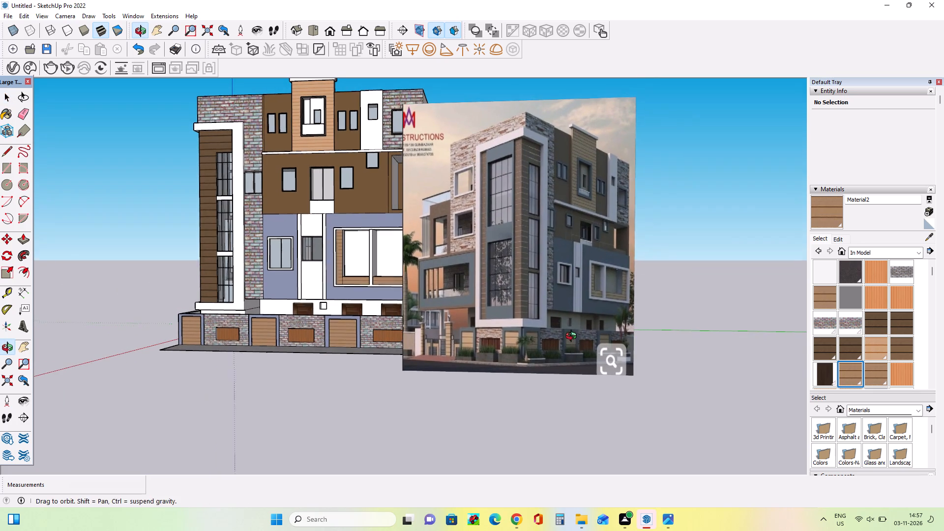
middle_drag(573, 337, 573, 333)
scroll(560, 318, up, 8)
middle_drag(621, 323, 616, 333)
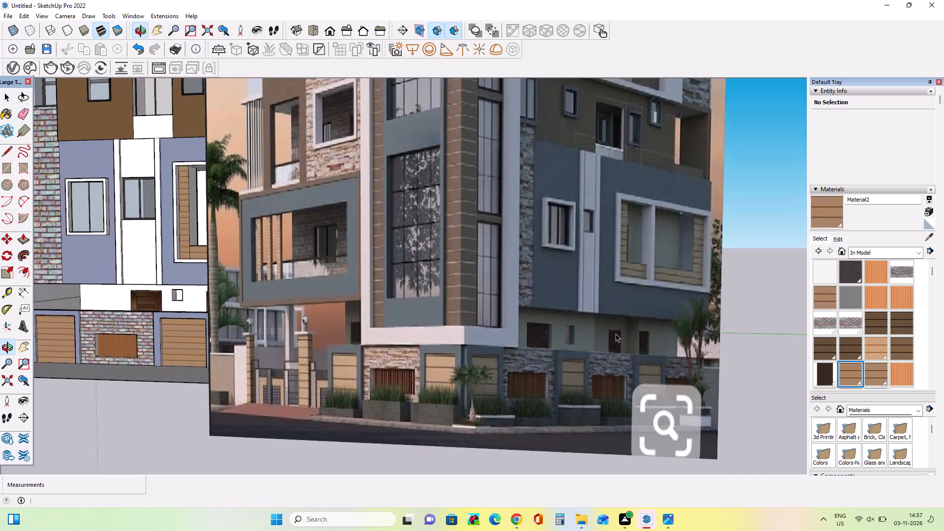
scroll(659, 333, up, 3)
scroll(659, 333, down, 9)
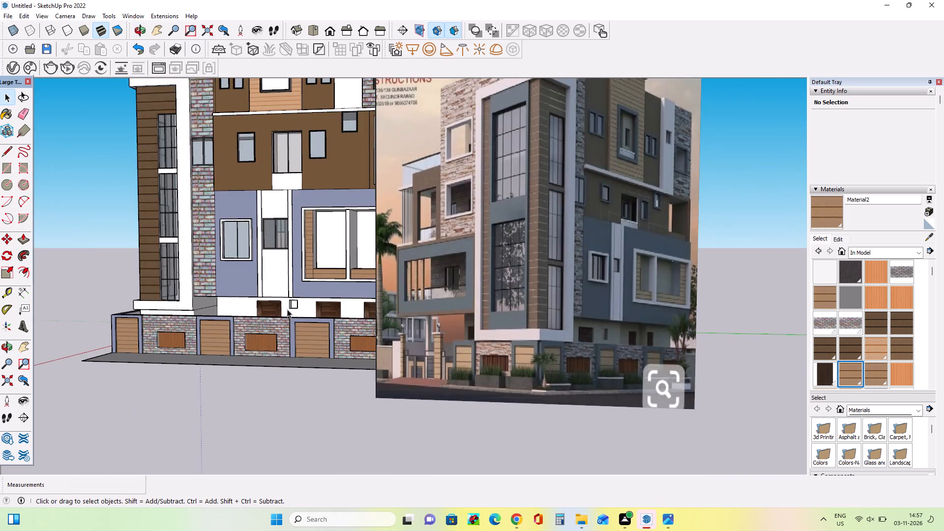
Pull the back face of the small square window recess in the ground-floor side wall outward by about 3' 9".
scroll(290, 301, up, 19)
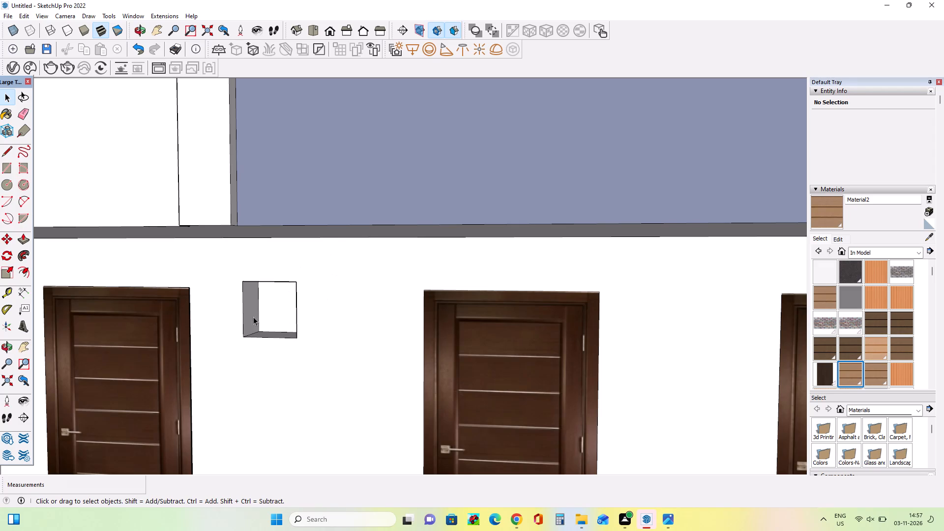
click(20, 238)
drag(266, 314, 255, 318)
Paint the pane of the small square ground-floor window with Translucent Glass Gray.
middle_drag(288, 346, 294, 353)
scroll(903, 335, down, 3)
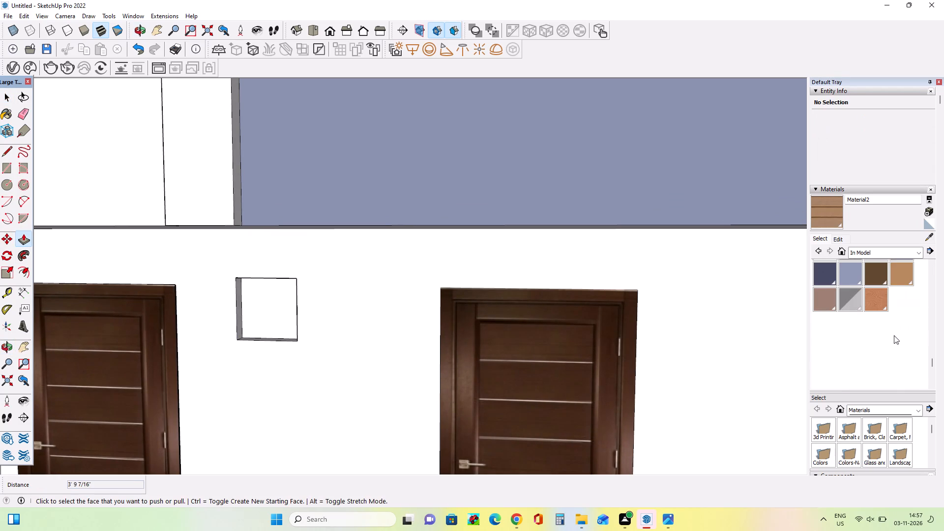
click(853, 304)
scroll(284, 306, up, 3)
click(284, 306)
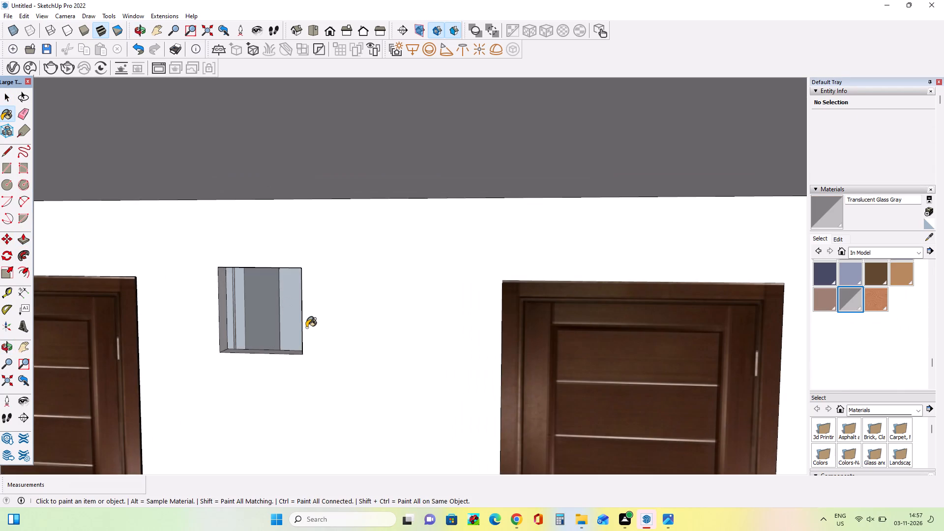
Examine the side facade and boundary wall details in the reference image for what the model still lacks.
scroll(306, 327, down, 19)
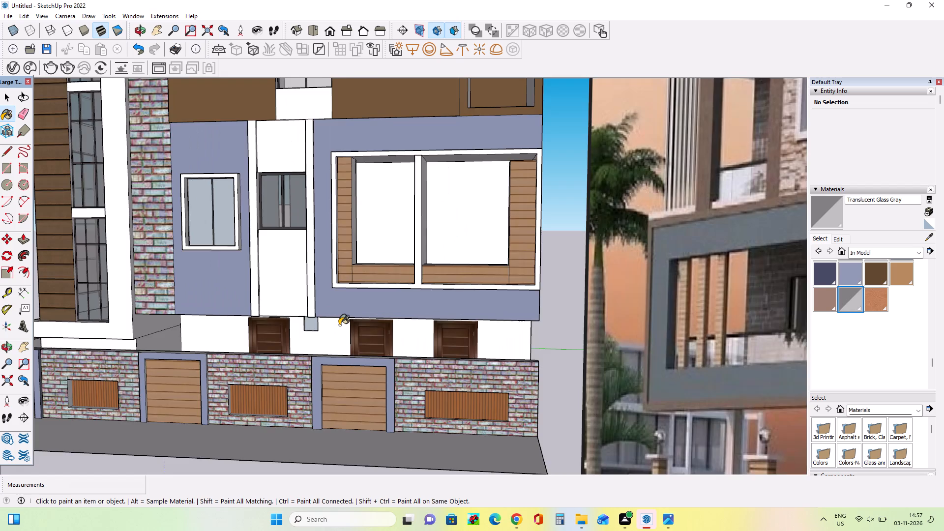
scroll(339, 325, down, 11)
middle_drag(515, 374, 460, 406)
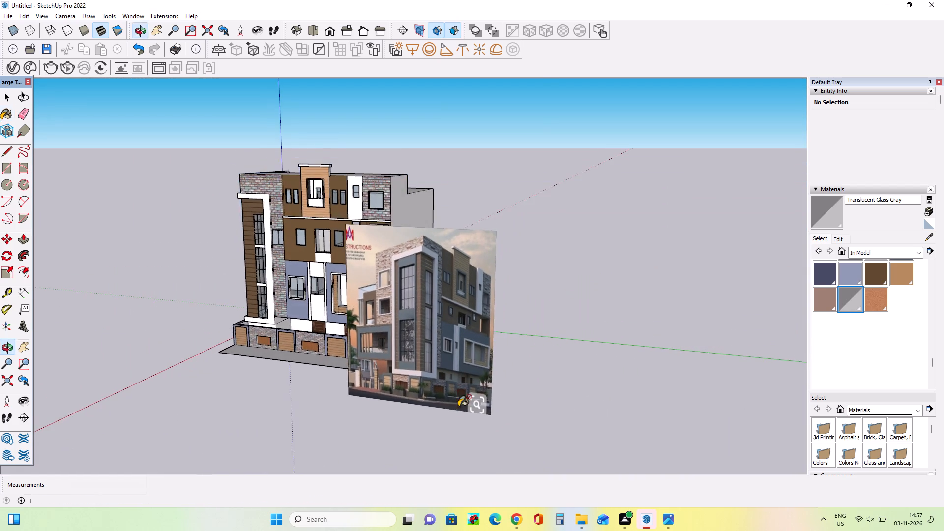
scroll(442, 402, up, 14)
middle_drag(442, 402, 462, 400)
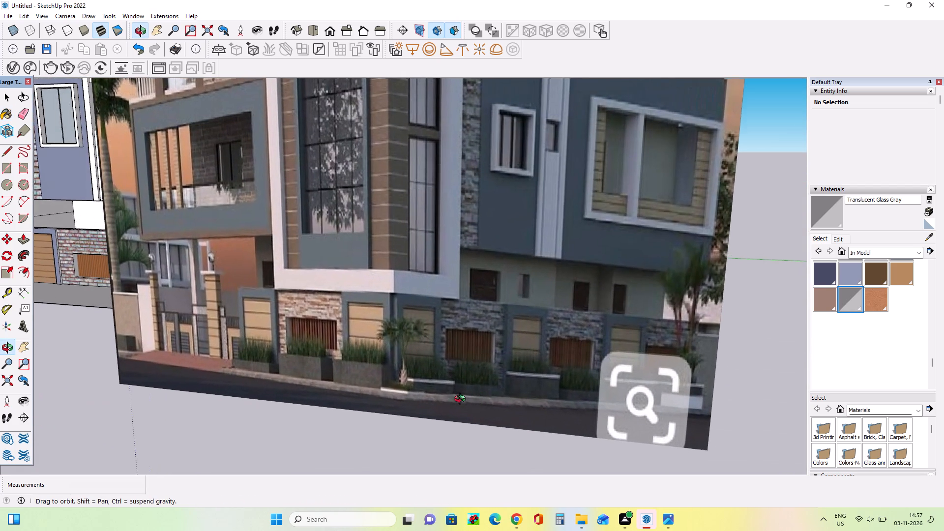
middle_drag(462, 400, 466, 400)
scroll(490, 405, down, 8)
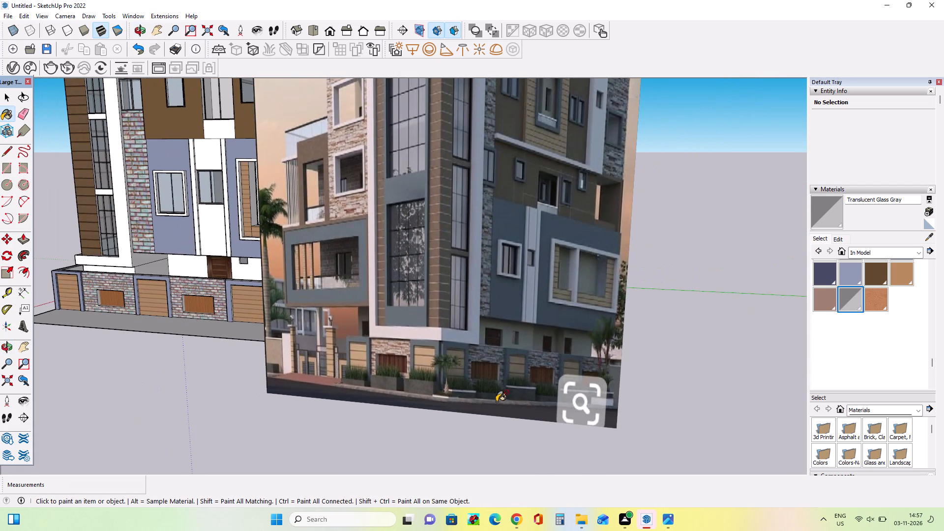
middle_drag(504, 401, 520, 401)
scroll(526, 401, down, 9)
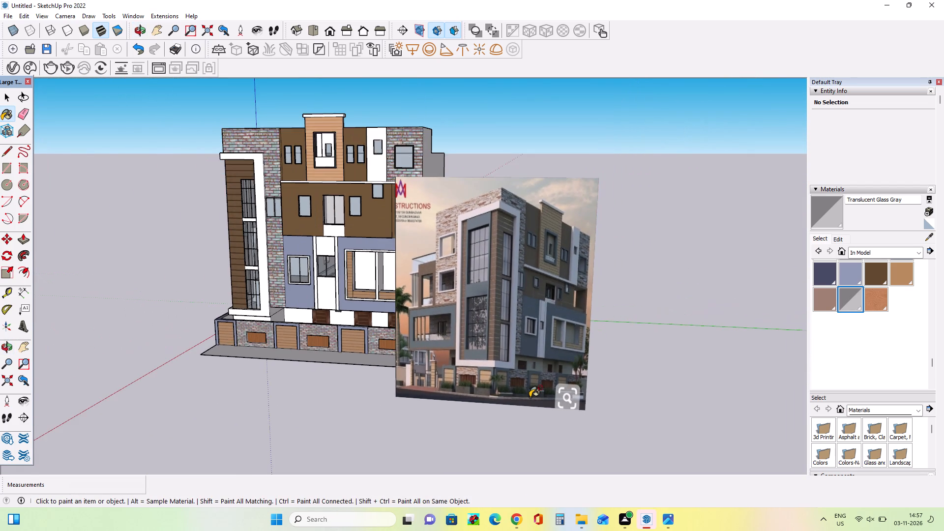
Inspect the model's front and side facades from several angles and compare the side facade with the reference image.
middle_drag(531, 398, 670, 392)
middle_drag(399, 393, 635, 374)
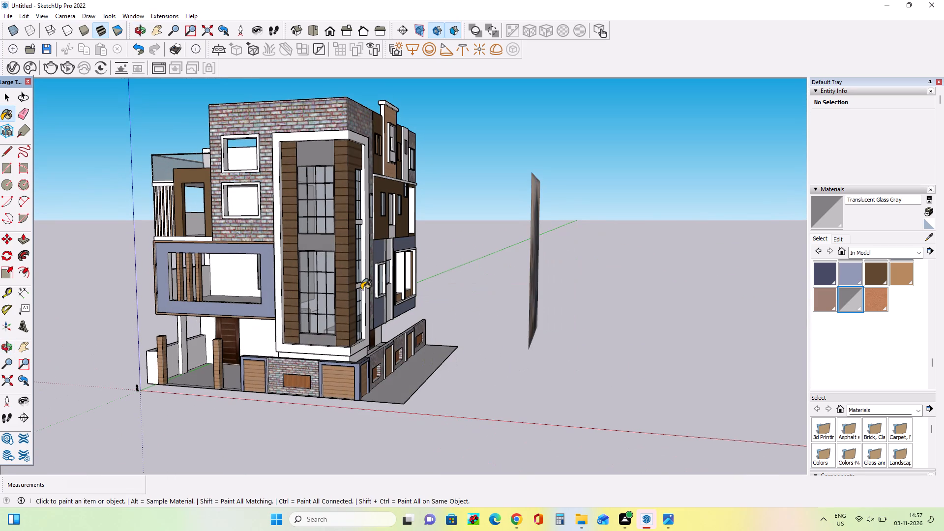
middle_drag(367, 303, 374, 318)
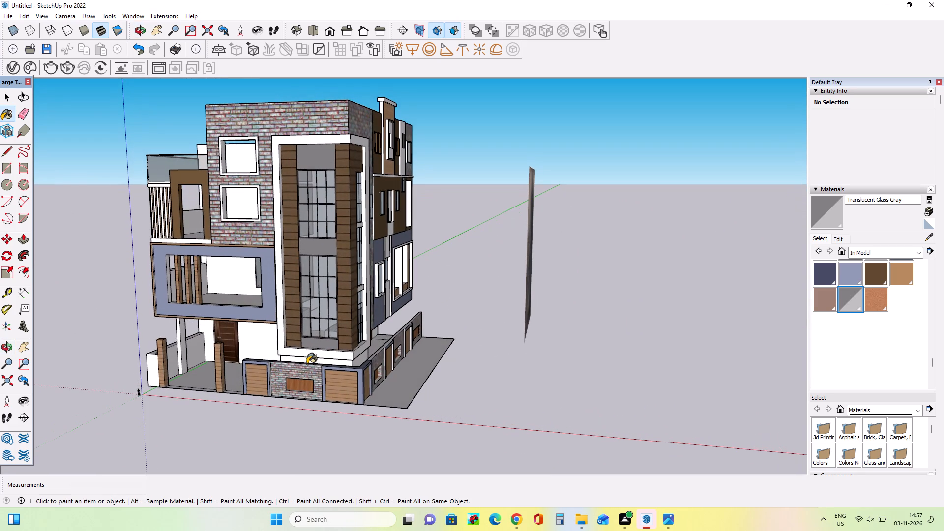
middle_drag(540, 319, 673, 270)
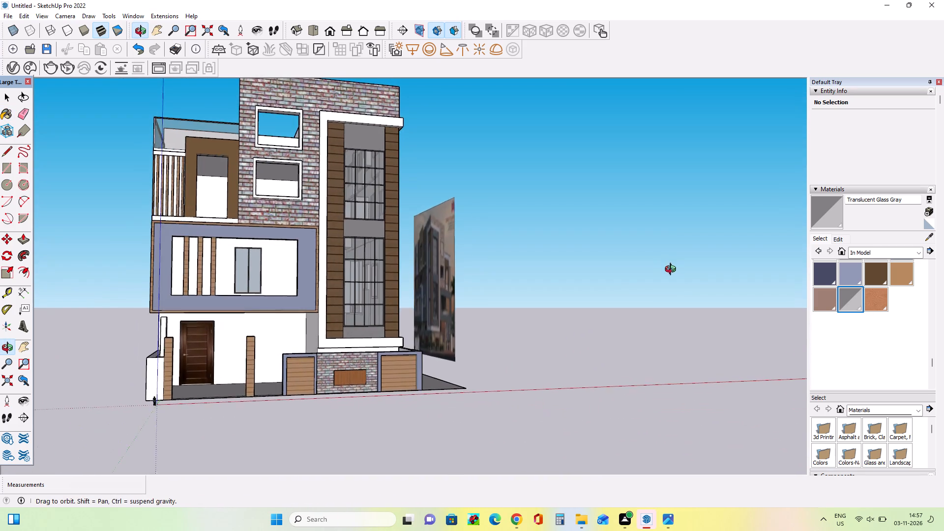
middle_drag(673, 270, 183, 328)
middle_drag(208, 324, 221, 338)
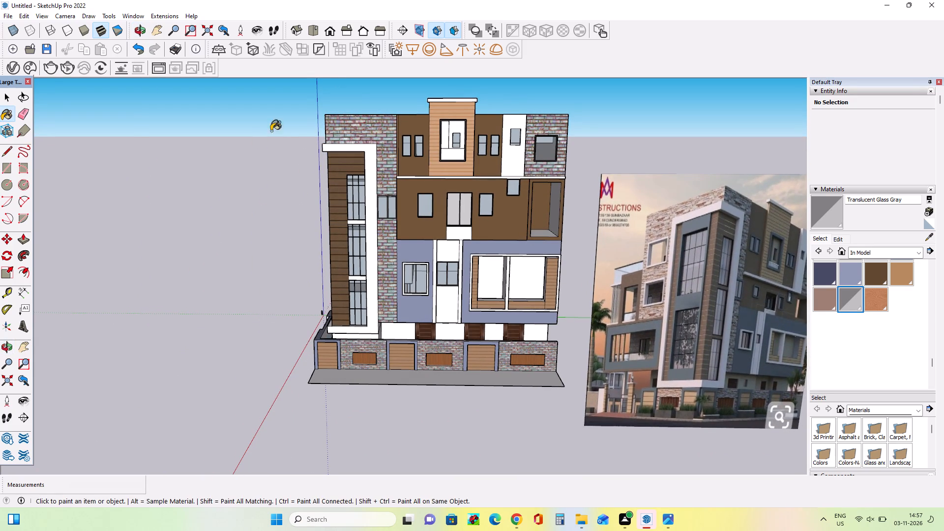
middle_drag(229, 318, 235, 318)
scroll(578, 369, up, 3)
middle_drag(398, 372, 400, 373)
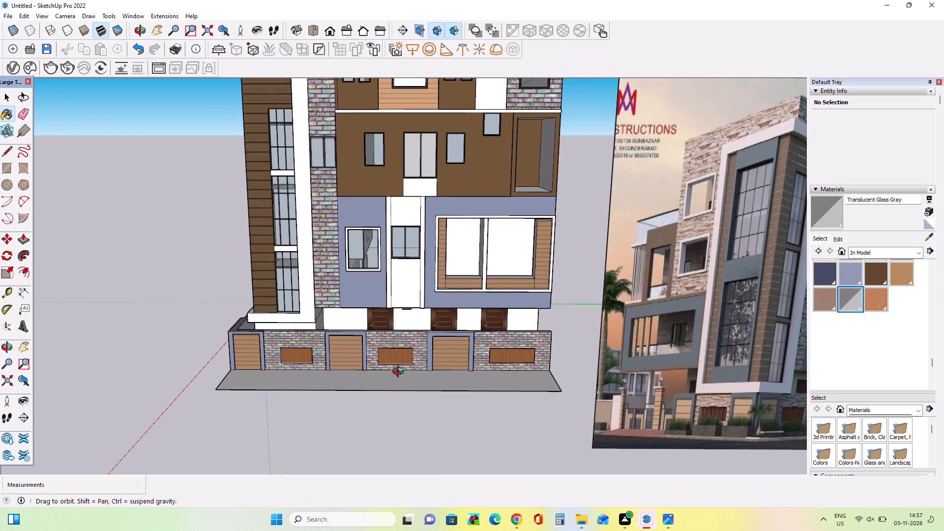
middle_drag(400, 373, 411, 376)
scroll(746, 274, up, 3)
scroll(699, 255, up, 2)
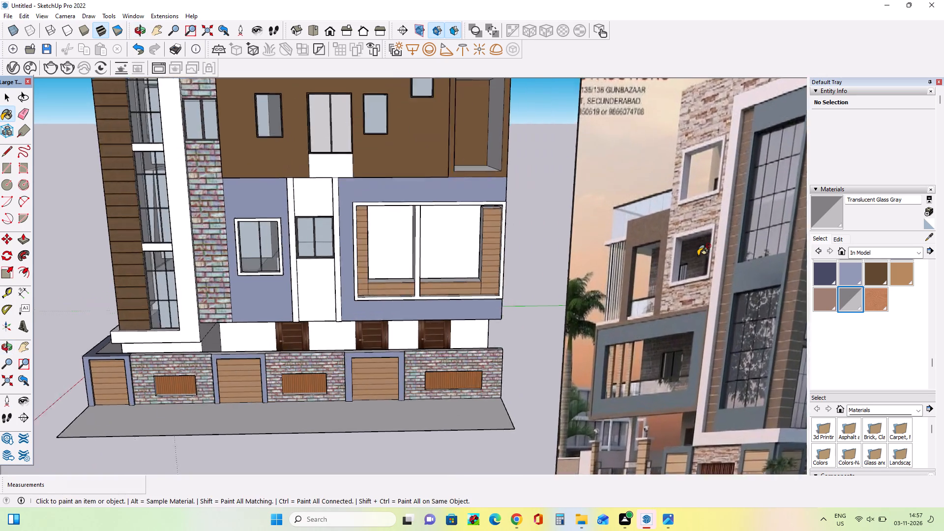
Paint the back wall inside the blue-framed front balcony with the brick texture Material11.
scroll(699, 255, up, 11)
middle_drag(653, 280, 664, 282)
scroll(665, 283, down, 5)
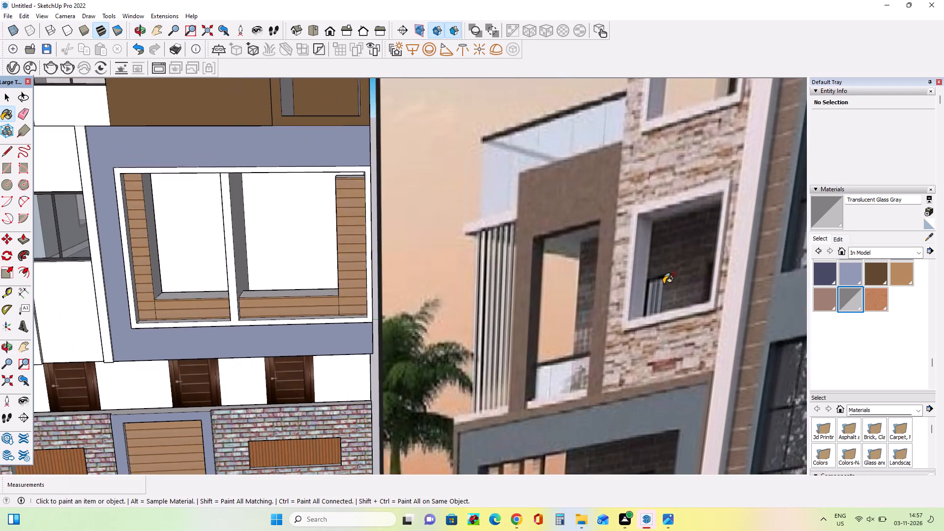
scroll(665, 283, down, 15)
middle_drag(325, 320, 782, 260)
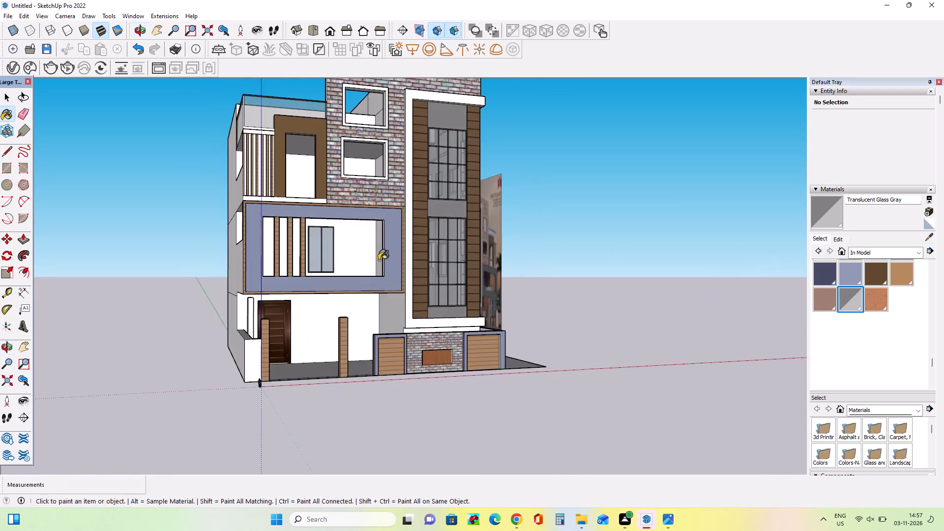
scroll(332, 251, up, 3)
middle_drag(329, 265, 286, 313)
scroll(859, 303, up, 6)
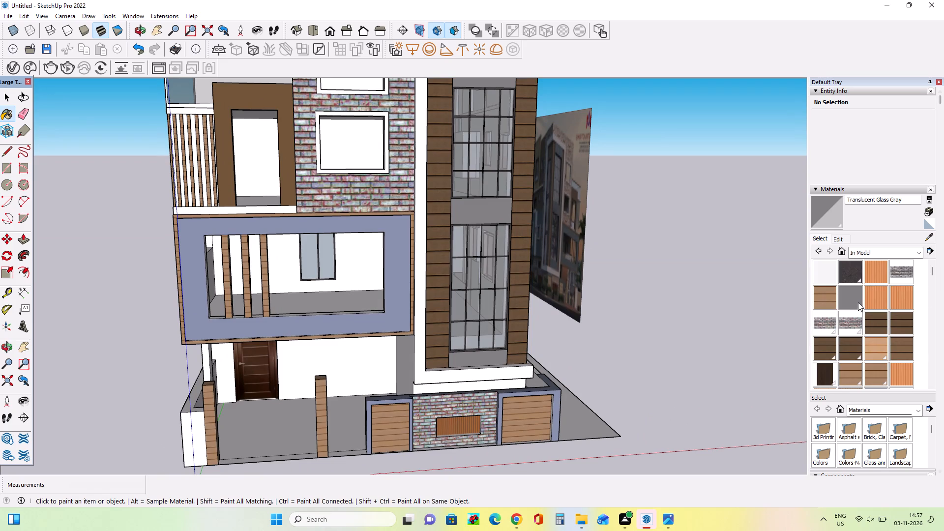
scroll(858, 302, up, 1)
click(847, 323)
click(272, 266)
Compare the front facade's balconies and openings with the reference image to find details the model still lacks.
middle_click(295, 294)
scroll(298, 334, down, 3)
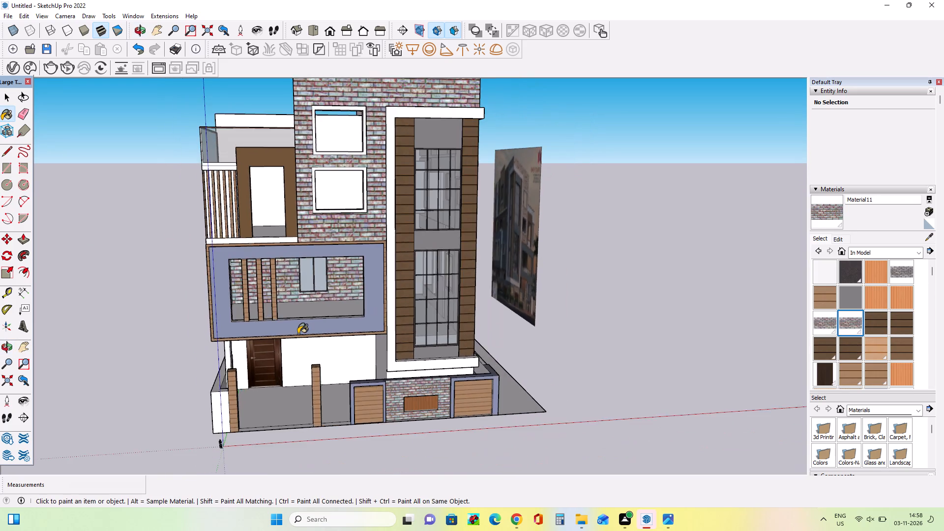
scroll(298, 334, down, 4)
middle_drag(297, 334, 295, 302)
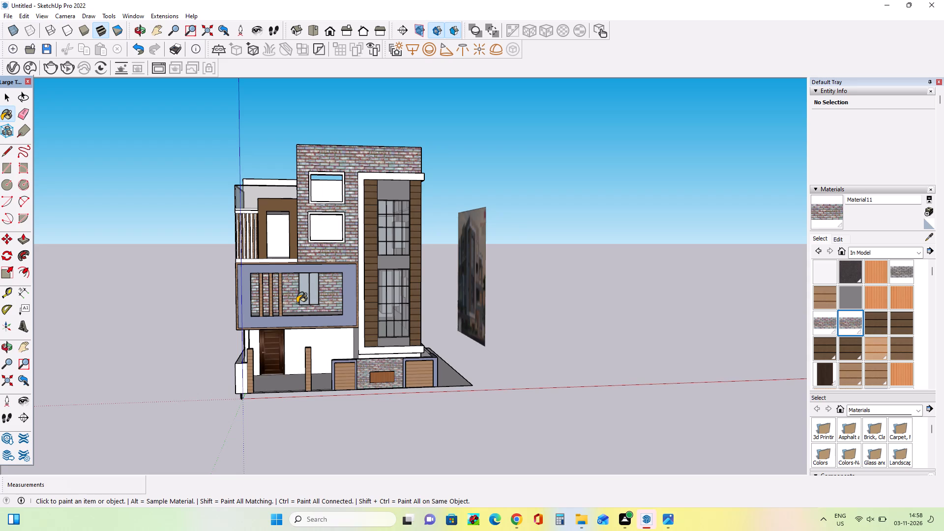
middle_click(297, 303)
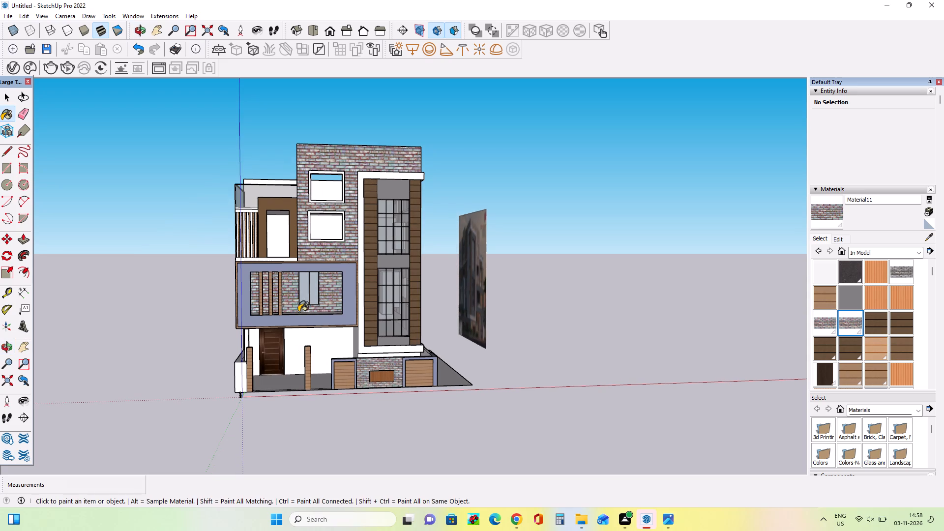
middle_drag(298, 312, 300, 305)
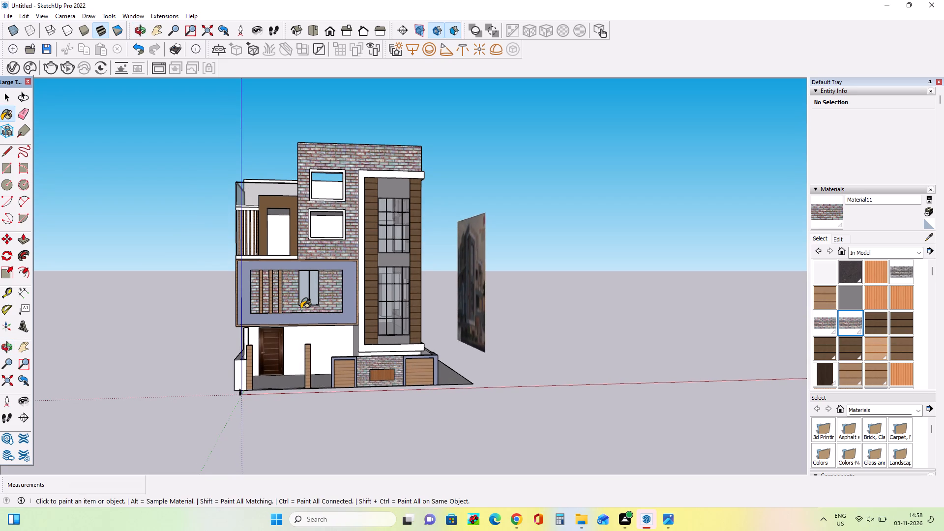
middle_drag(333, 390, 344, 419)
scroll(297, 410, up, 3)
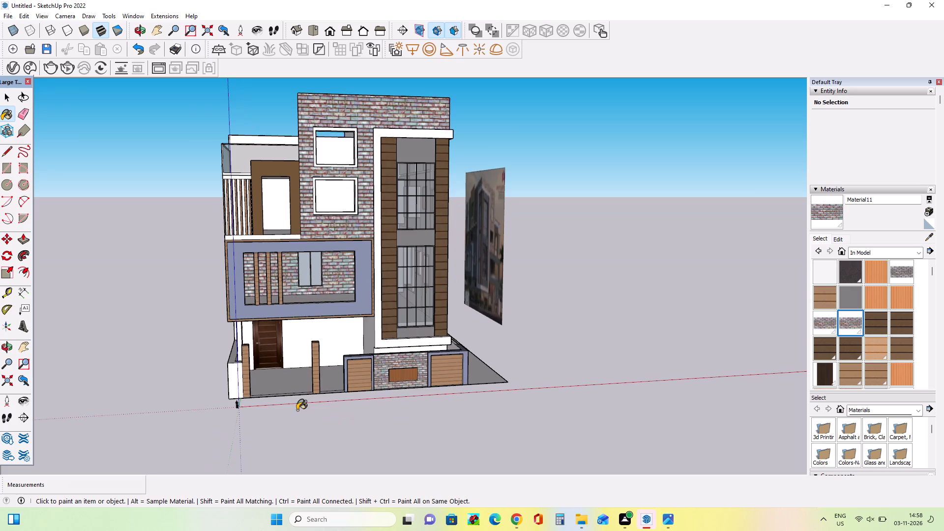
middle_drag(295, 413, 261, 440)
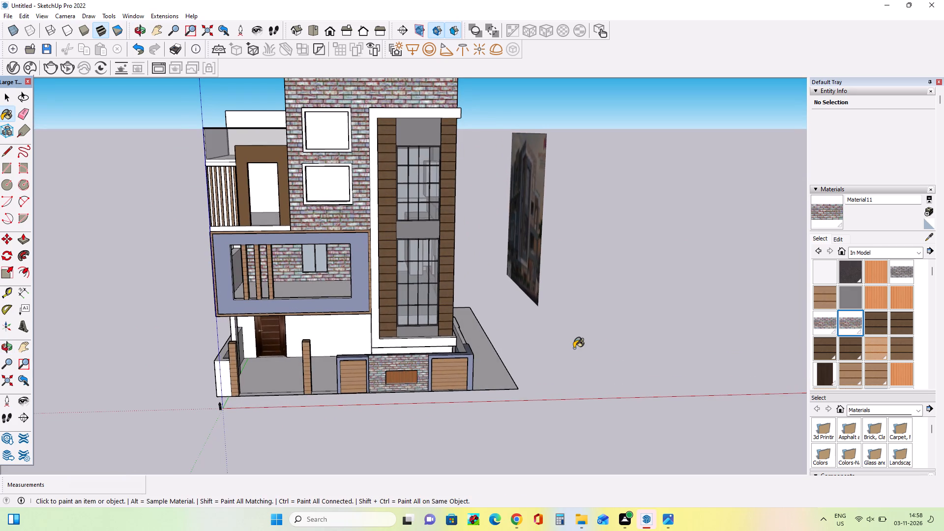
middle_drag(625, 343, 207, 355)
scroll(690, 338, down, 1)
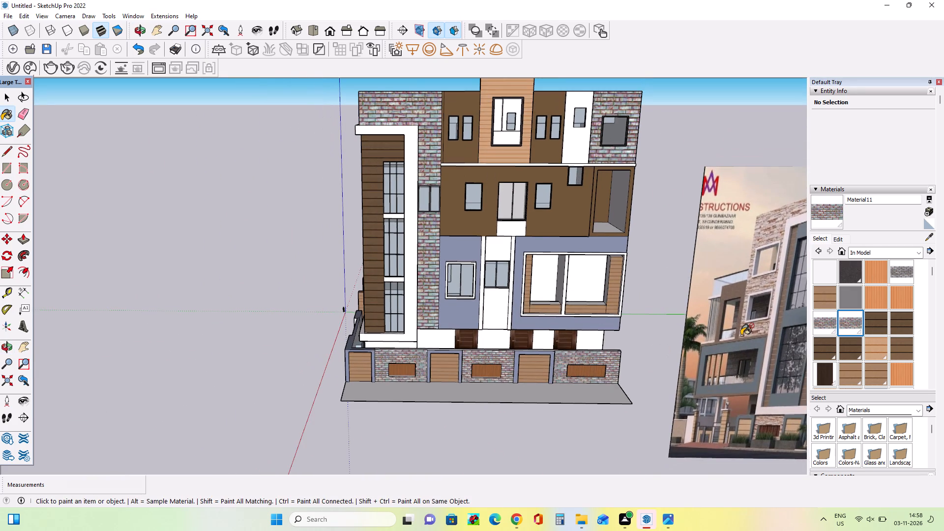
scroll(742, 335, up, 2)
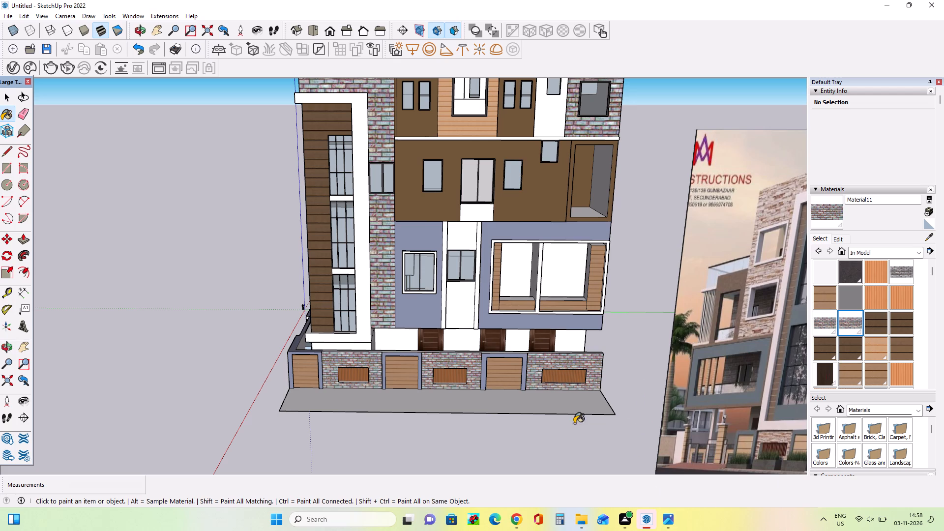
scroll(767, 320, up, 13)
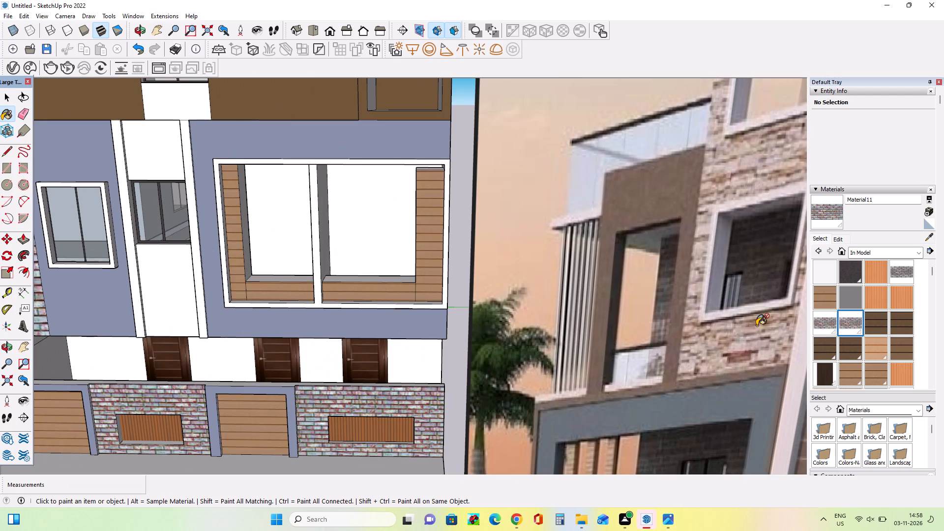
scroll(757, 329, down, 18)
middle_drag(369, 336, 718, 334)
scroll(275, 260, up, 4)
scroll(275, 260, down, 5)
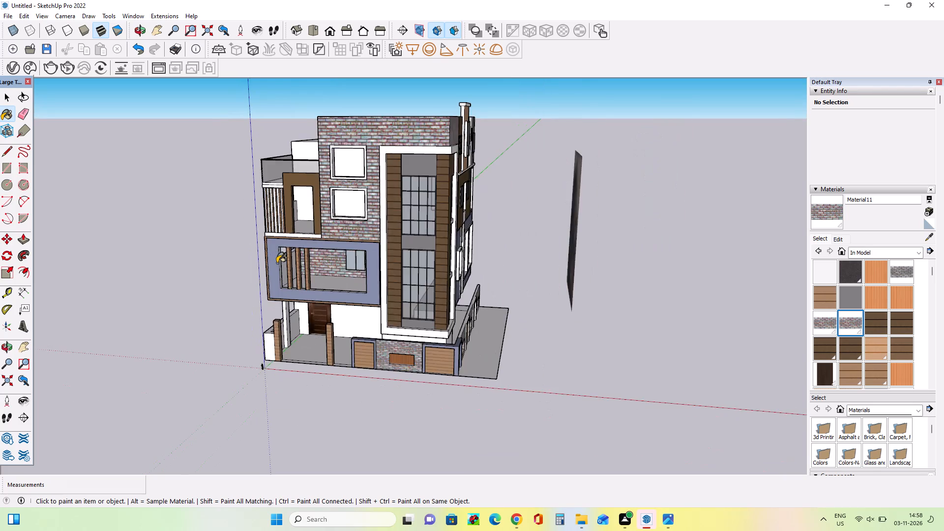
scroll(277, 263, down, 2)
middle_drag(525, 302, 114, 275)
scroll(582, 312, up, 14)
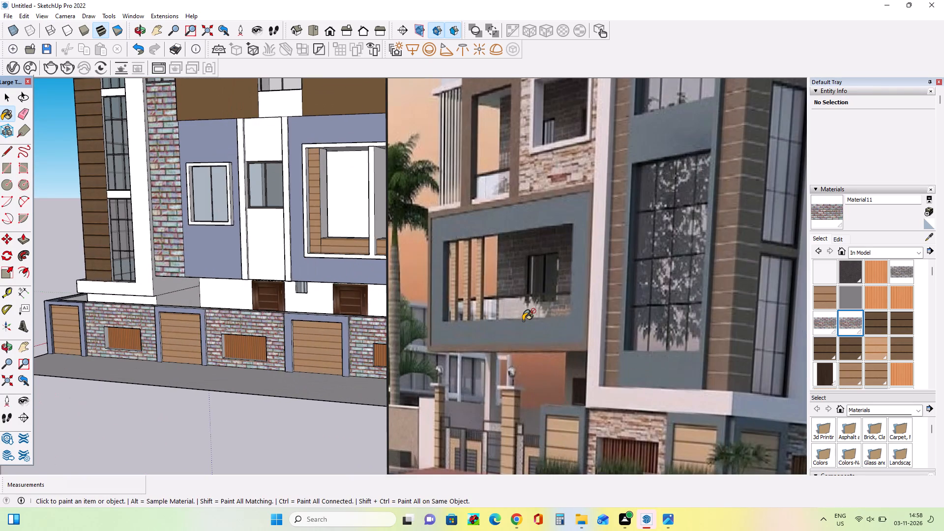
scroll(524, 320, down, 8)
middle_drag(518, 329, 606, 312)
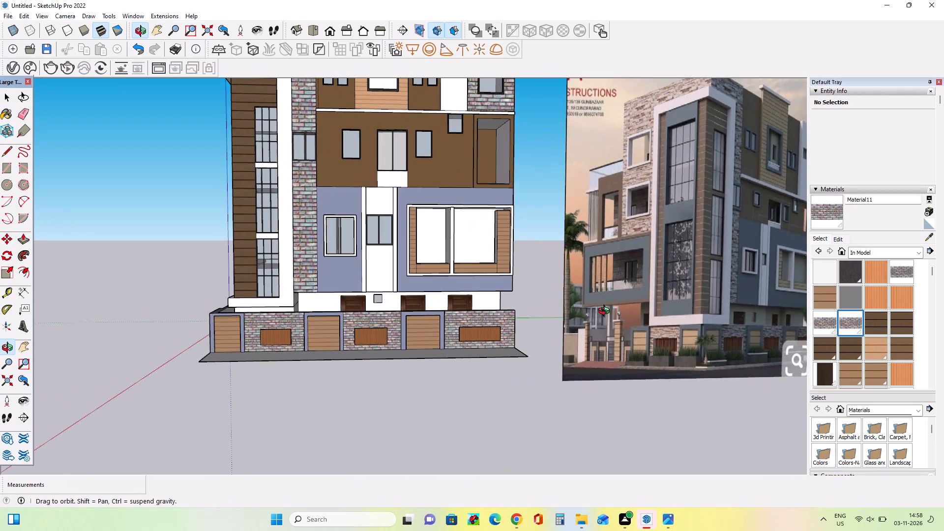
middle_drag(606, 312, 619, 321)
scroll(619, 321, down, 4)
middle_drag(297, 334, 775, 348)
scroll(309, 334, down, 1)
scroll(352, 194, up, 9)
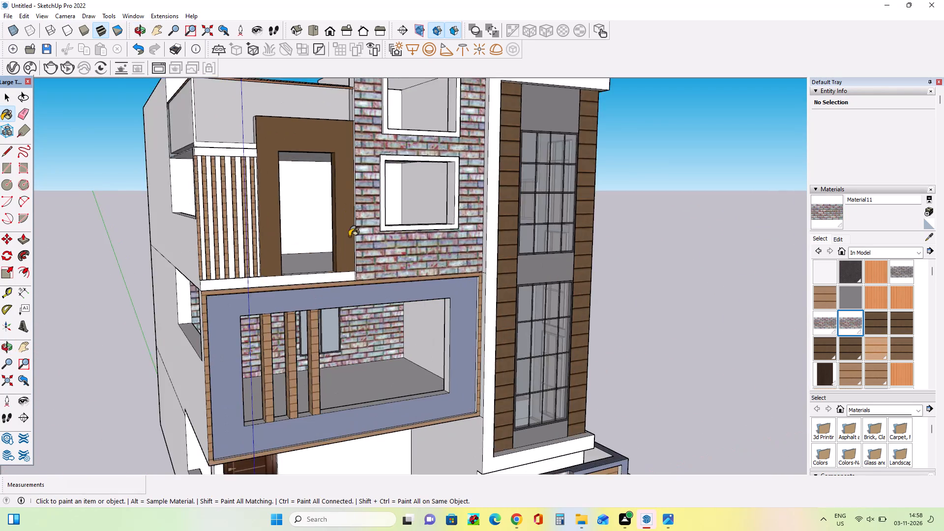
Draw a thin rectangle about 8 11/16" by 22' 6" across the floor of the brown-framed opening above the blue balcony.
middle_drag(355, 279, 284, 407)
scroll(224, 366, up, 8)
middle_drag(237, 366, 238, 356)
click(0, 162)
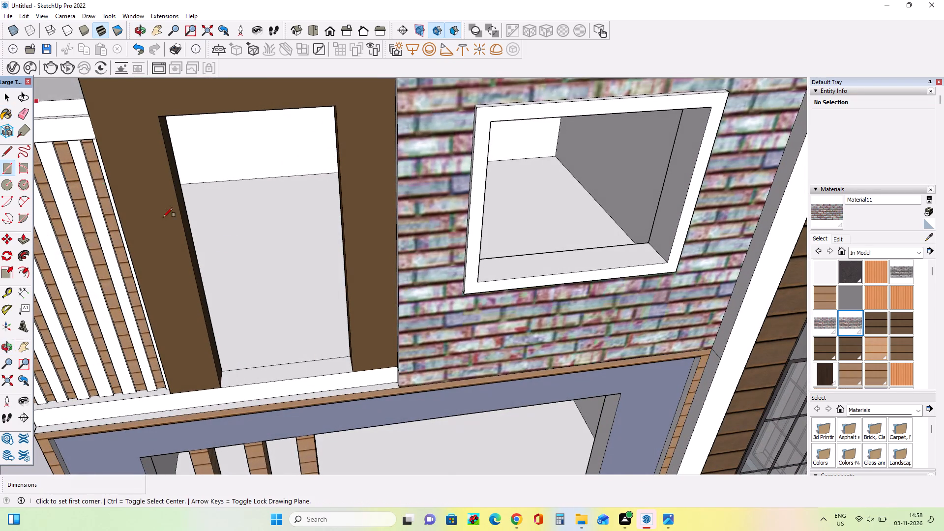
scroll(262, 375, up, 3)
click(207, 382)
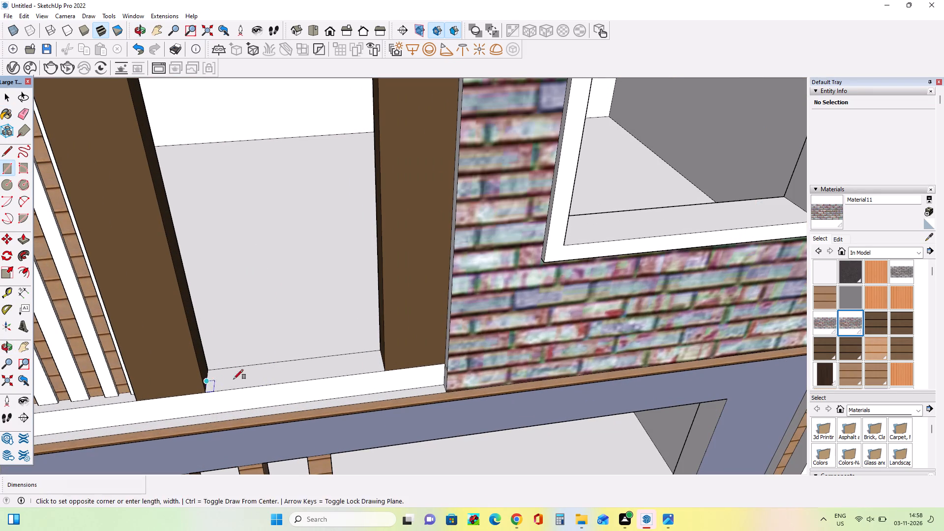
middle_drag(338, 366, 405, 376)
scroll(414, 368, up, 3)
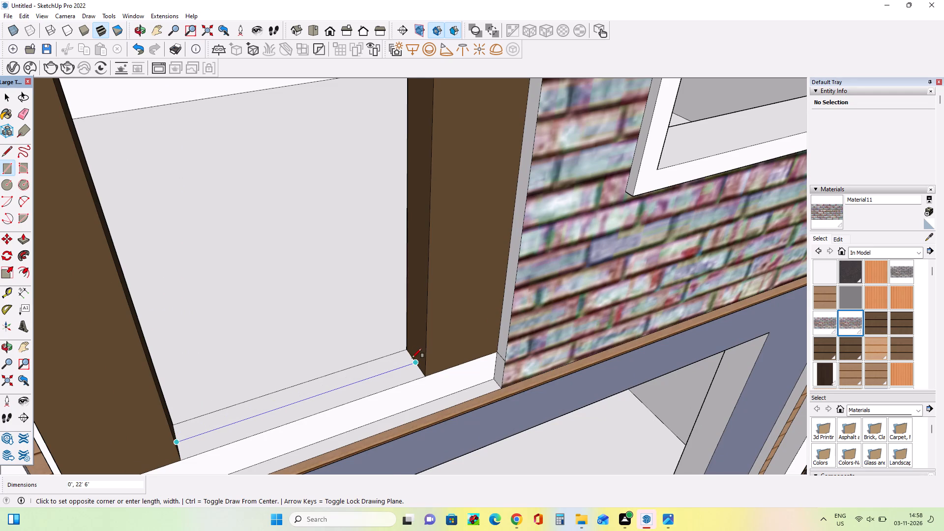
scroll(410, 358, up, 5)
click(415, 357)
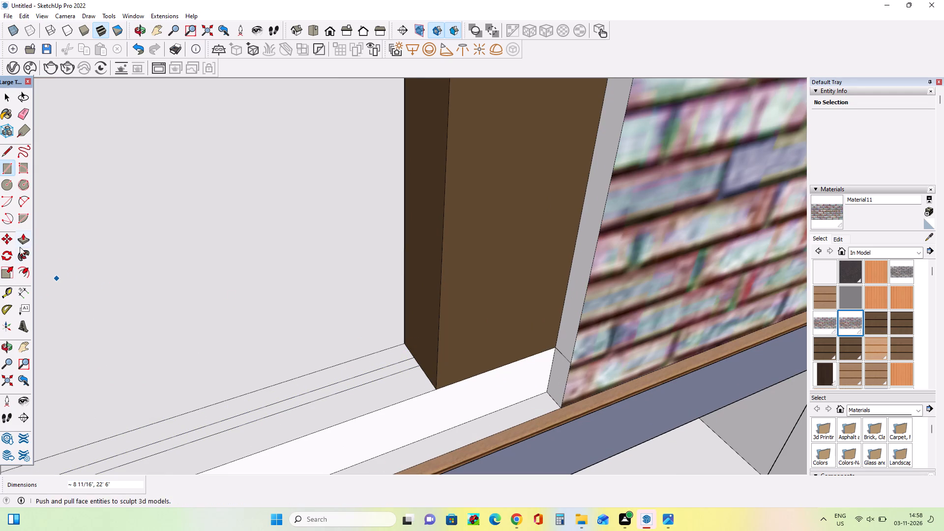
Pull the thin floor rectangle up about 13' 3 1/4" into a parapet panel across the brown-framed opening.
click(21, 238)
drag(396, 372, 428, 237)
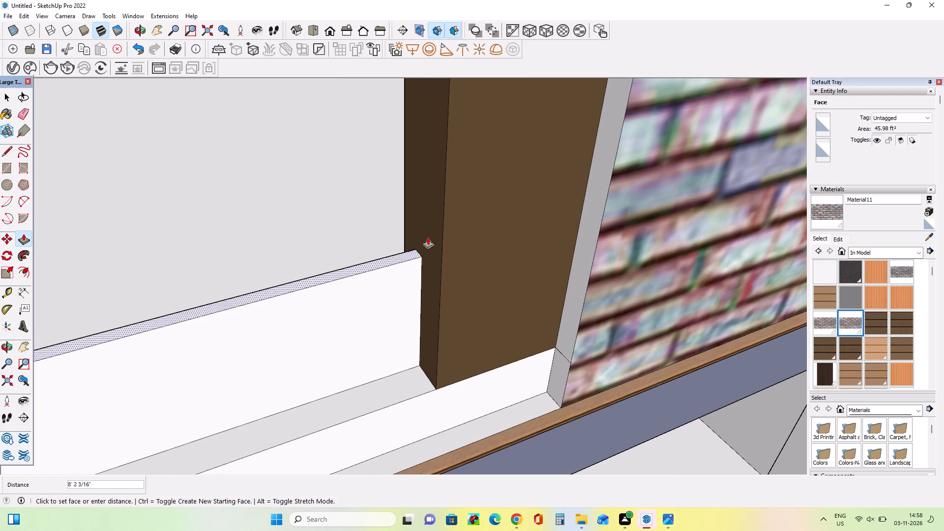
drag(428, 237, 436, 158)
Raise the top face of the parapet panel in the brown-framed opening by about 2' 1 1/8".
scroll(470, 296, down, 9)
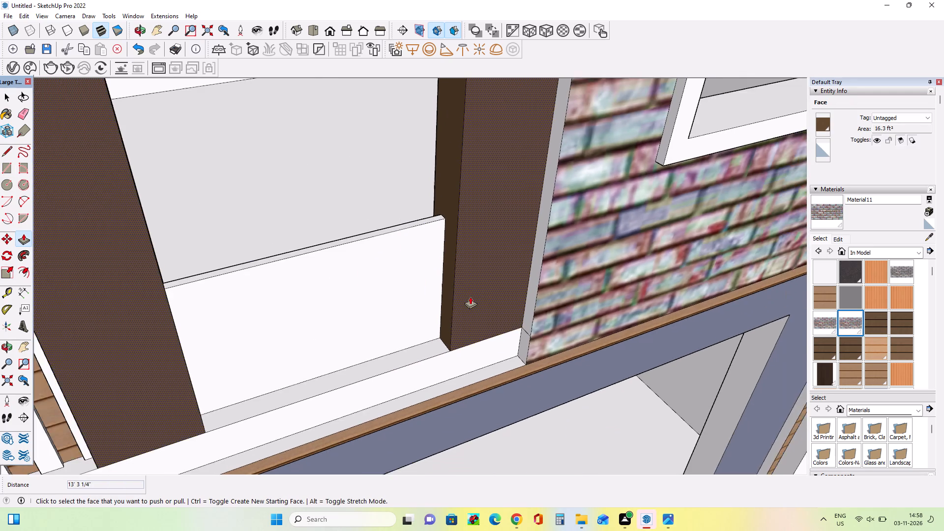
scroll(470, 296, down, 5)
middle_drag(488, 336, 387, 209)
scroll(387, 209, down, 15)
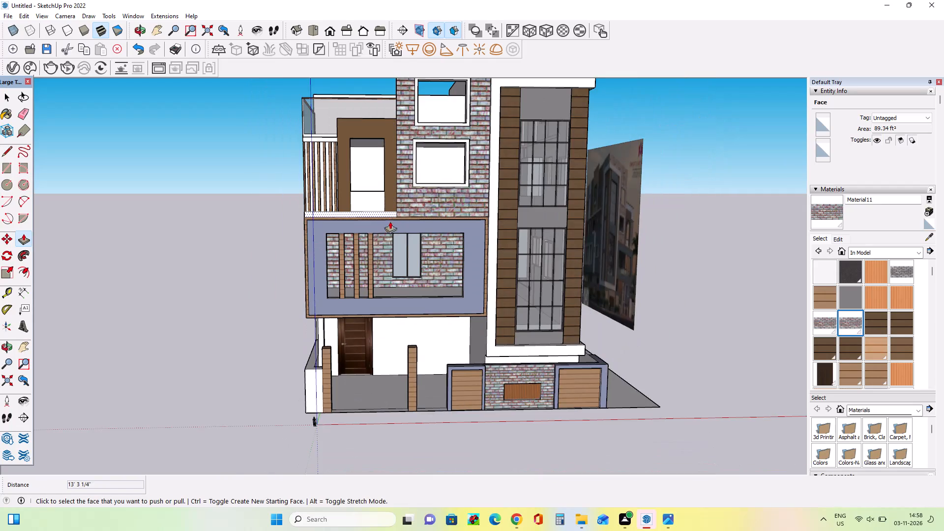
middle_drag(391, 227, 402, 271)
scroll(383, 214, up, 9)
middle_drag(389, 236, 408, 368)
scroll(341, 308, up, 4)
middle_drag(341, 308, 348, 327)
scroll(333, 307, up, 4)
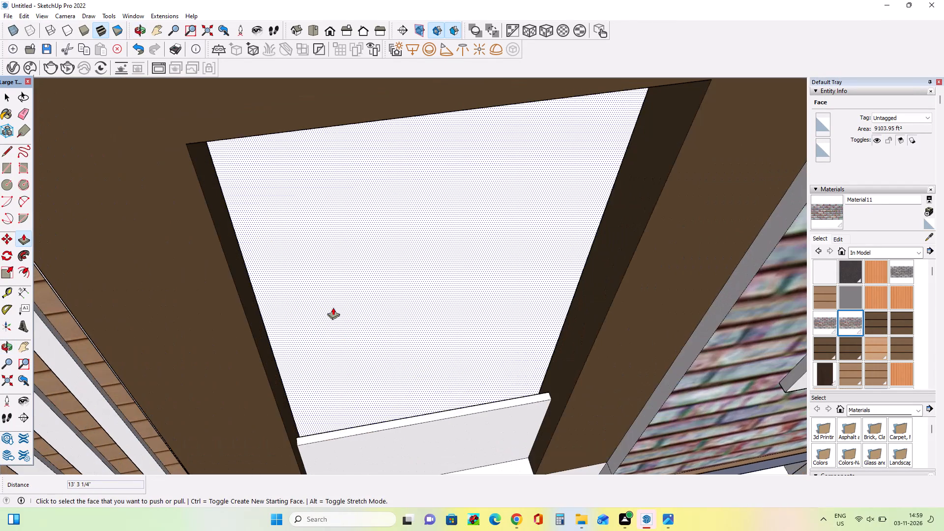
middle_drag(339, 317, 342, 328)
middle_drag(402, 273, 406, 289)
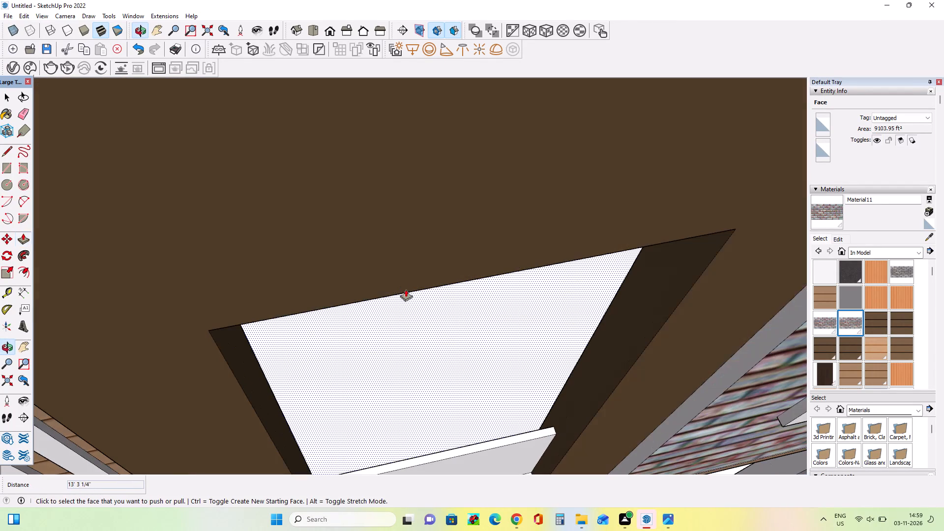
scroll(392, 280, up, 3)
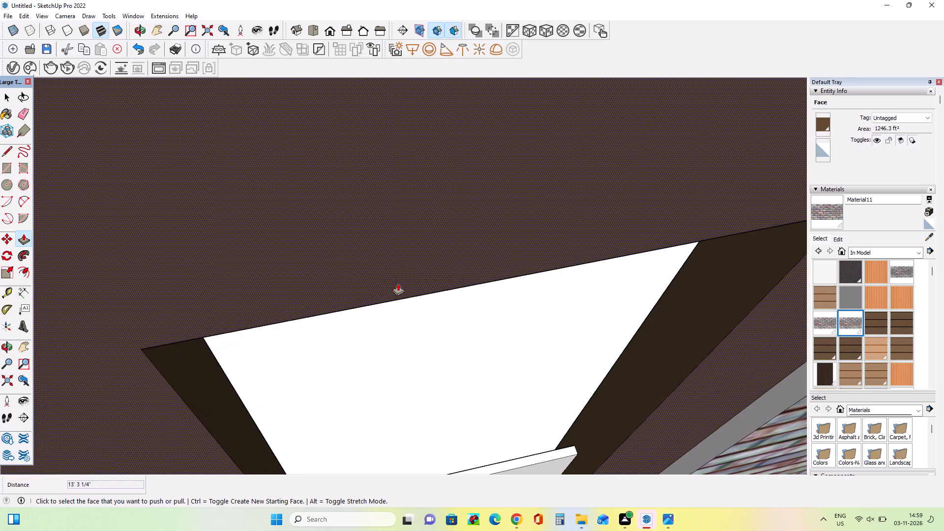
scroll(390, 277, down, 4)
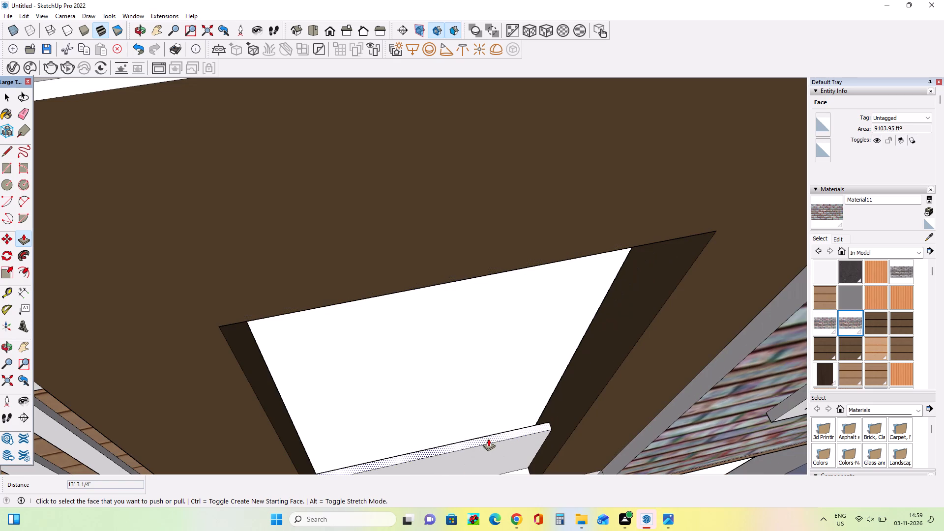
drag(488, 439, 485, 429)
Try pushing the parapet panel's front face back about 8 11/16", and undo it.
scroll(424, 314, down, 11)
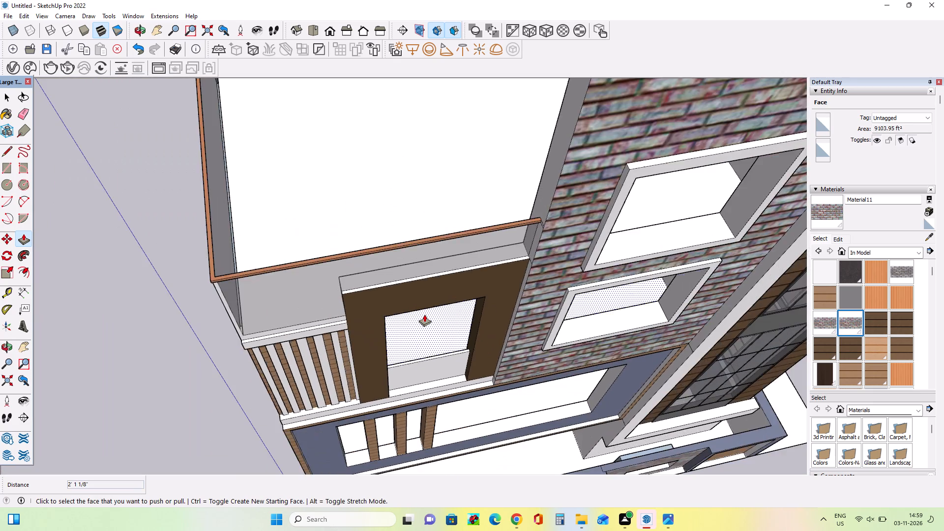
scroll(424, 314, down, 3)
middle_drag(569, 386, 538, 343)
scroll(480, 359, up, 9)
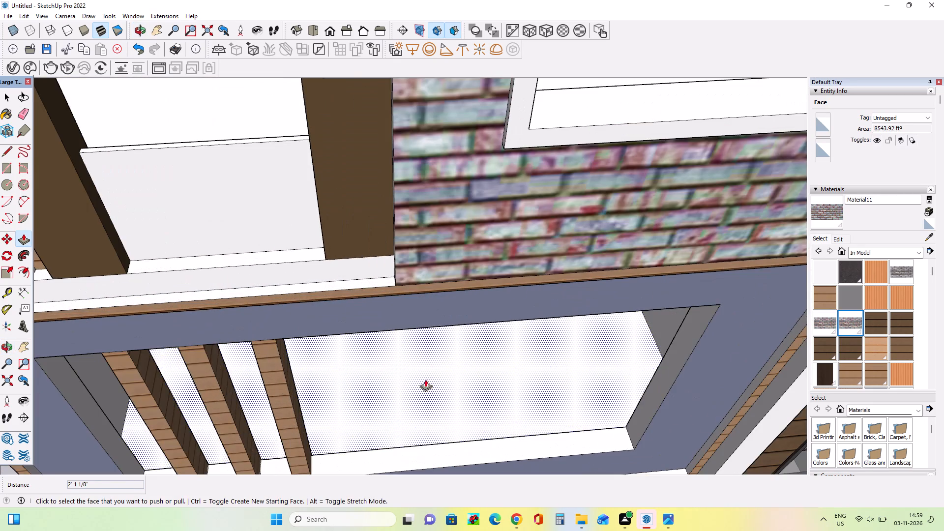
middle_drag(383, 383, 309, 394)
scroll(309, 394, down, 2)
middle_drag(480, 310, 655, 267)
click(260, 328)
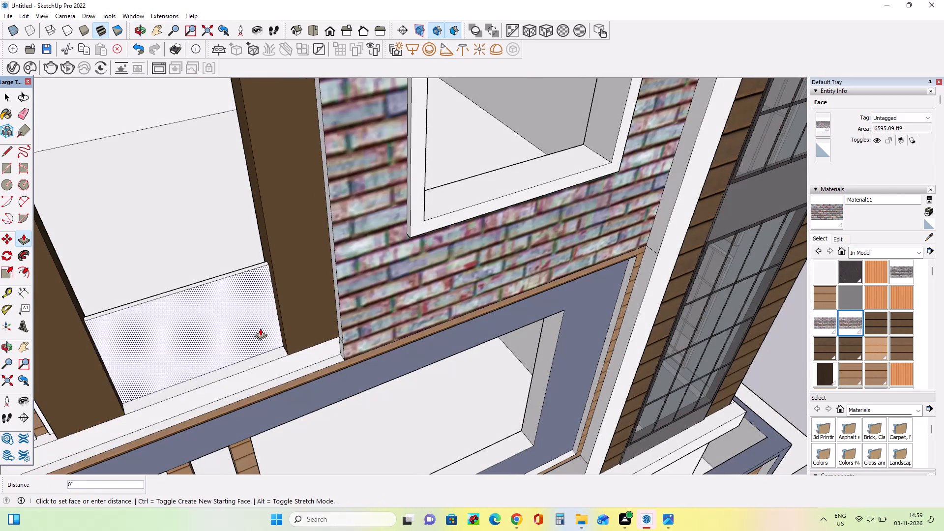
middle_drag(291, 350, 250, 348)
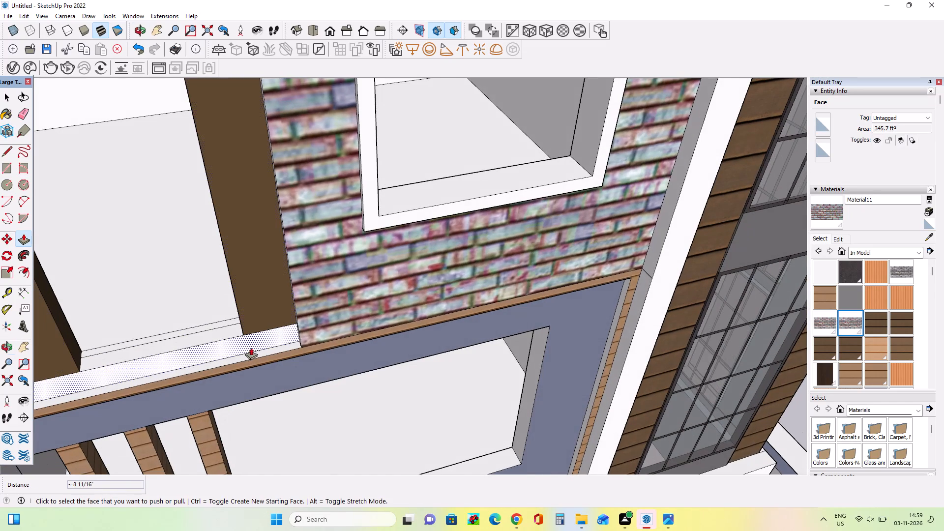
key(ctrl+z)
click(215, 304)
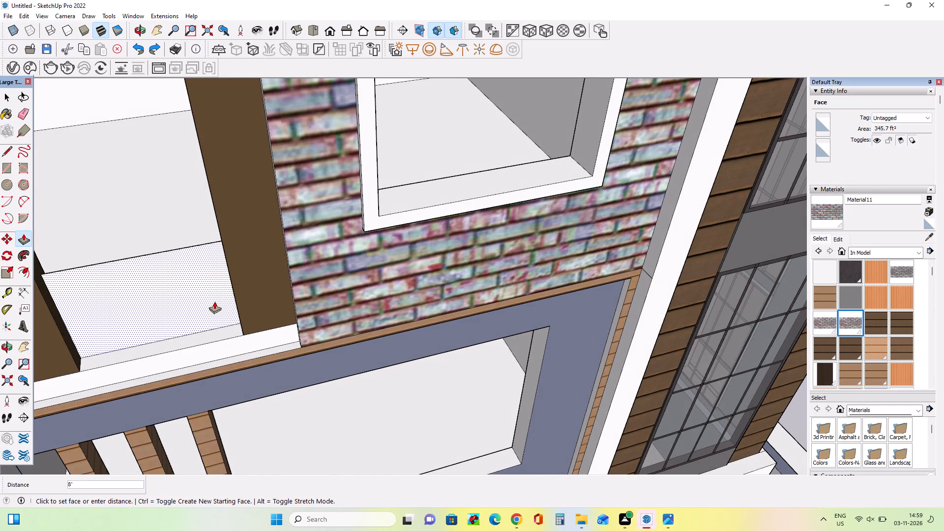
Paint the front face of the parapet panel in the brown-framed opening with Translucent Glass Gray.
scroll(872, 326, down, 4)
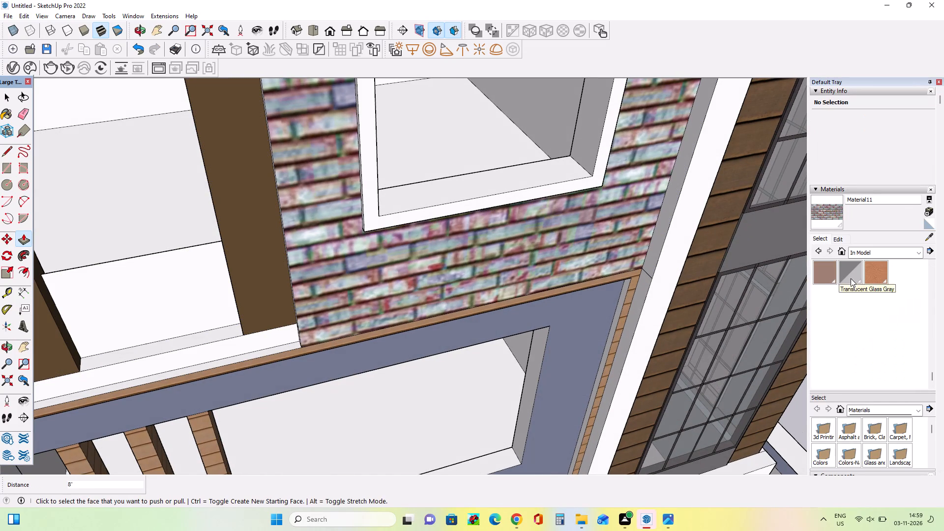
click(851, 278)
click(184, 317)
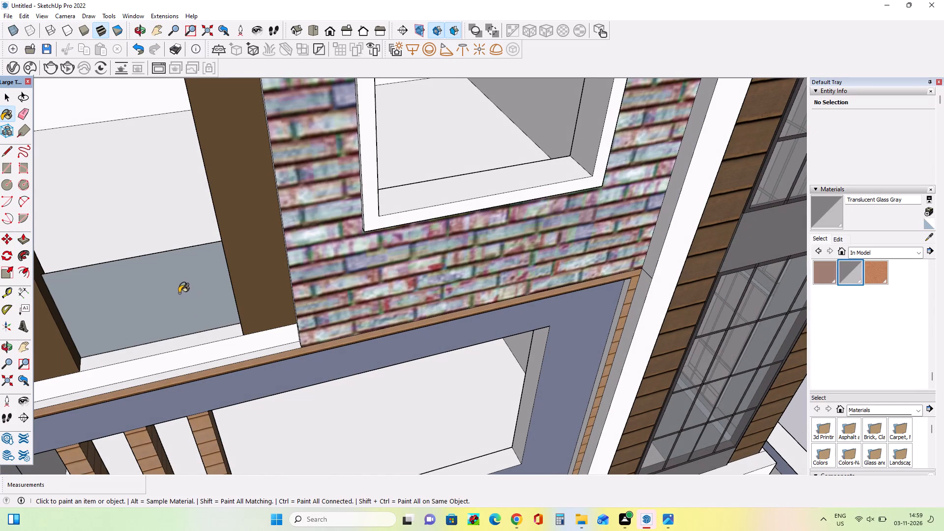
Delete the front face of the brown-framed opening's parapet panel and paint the face behind it with Translucent Glass Gray.
click(1, 95)
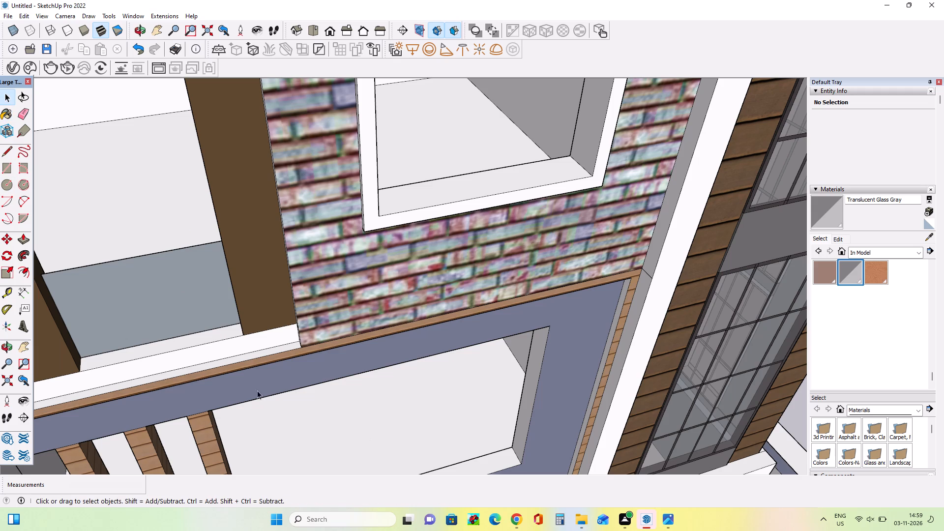
click(177, 283)
key(Delete)
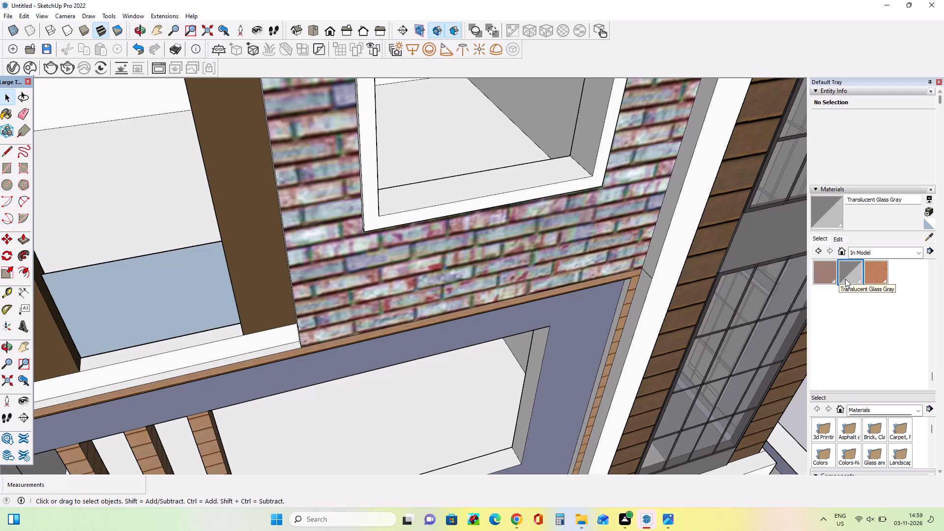
click(845, 282)
click(171, 290)
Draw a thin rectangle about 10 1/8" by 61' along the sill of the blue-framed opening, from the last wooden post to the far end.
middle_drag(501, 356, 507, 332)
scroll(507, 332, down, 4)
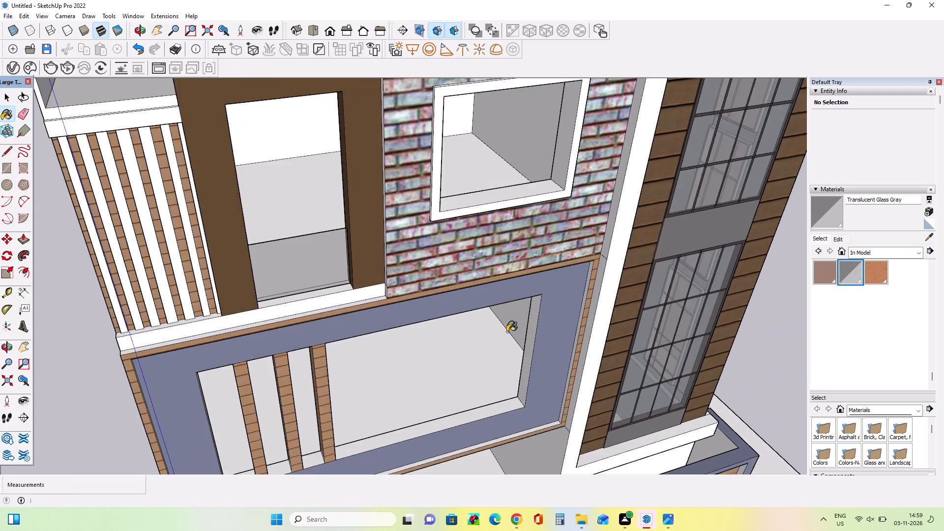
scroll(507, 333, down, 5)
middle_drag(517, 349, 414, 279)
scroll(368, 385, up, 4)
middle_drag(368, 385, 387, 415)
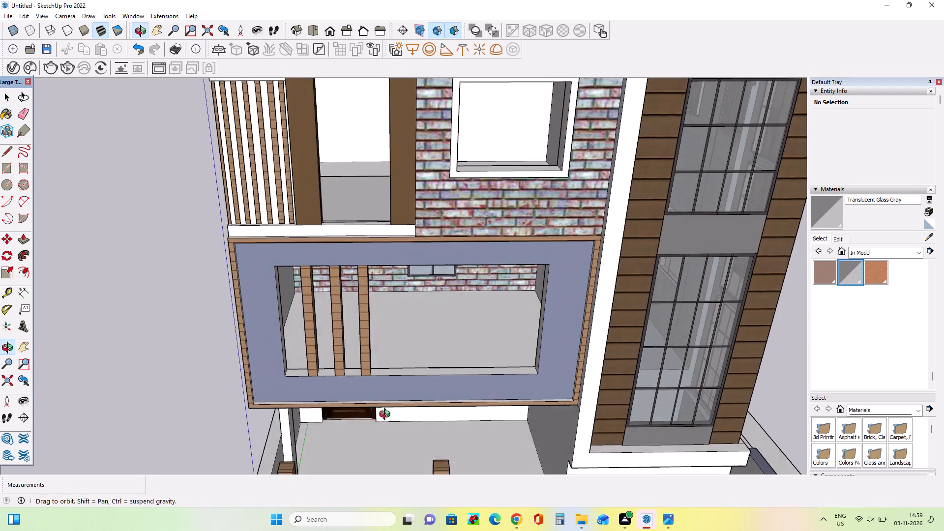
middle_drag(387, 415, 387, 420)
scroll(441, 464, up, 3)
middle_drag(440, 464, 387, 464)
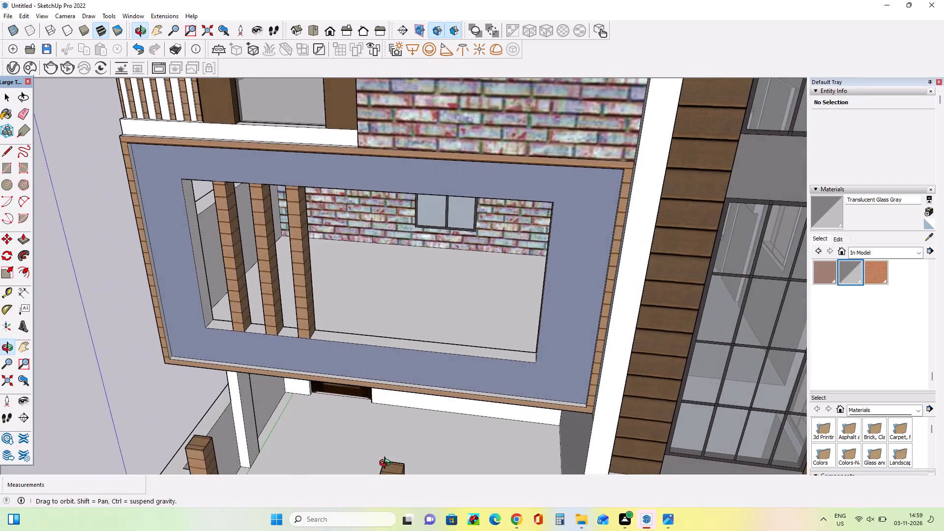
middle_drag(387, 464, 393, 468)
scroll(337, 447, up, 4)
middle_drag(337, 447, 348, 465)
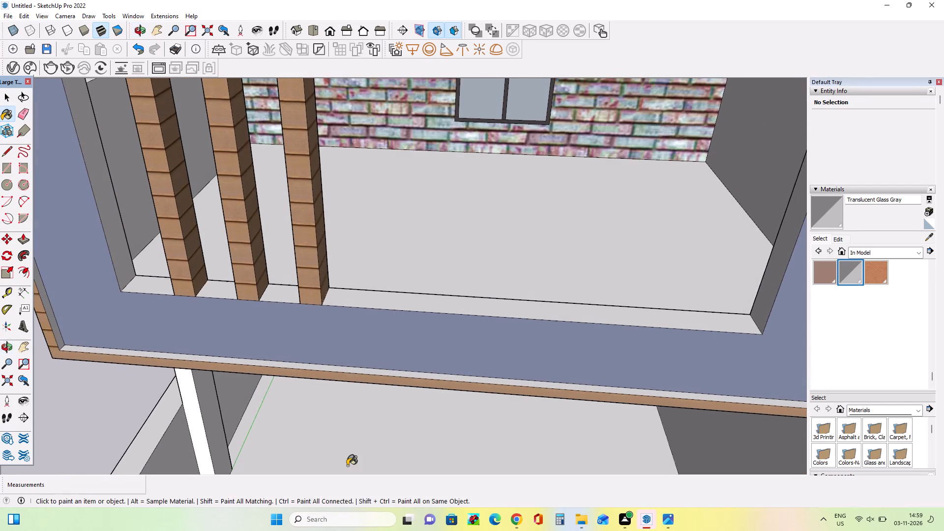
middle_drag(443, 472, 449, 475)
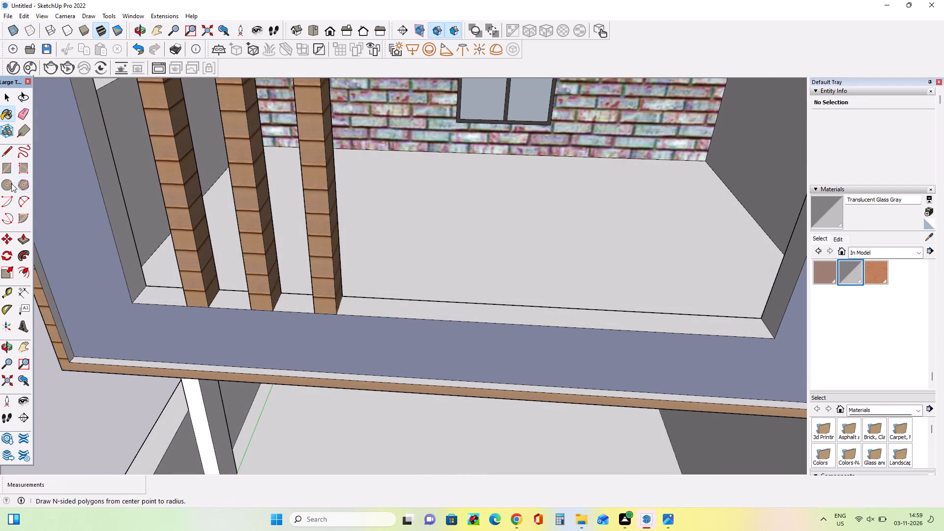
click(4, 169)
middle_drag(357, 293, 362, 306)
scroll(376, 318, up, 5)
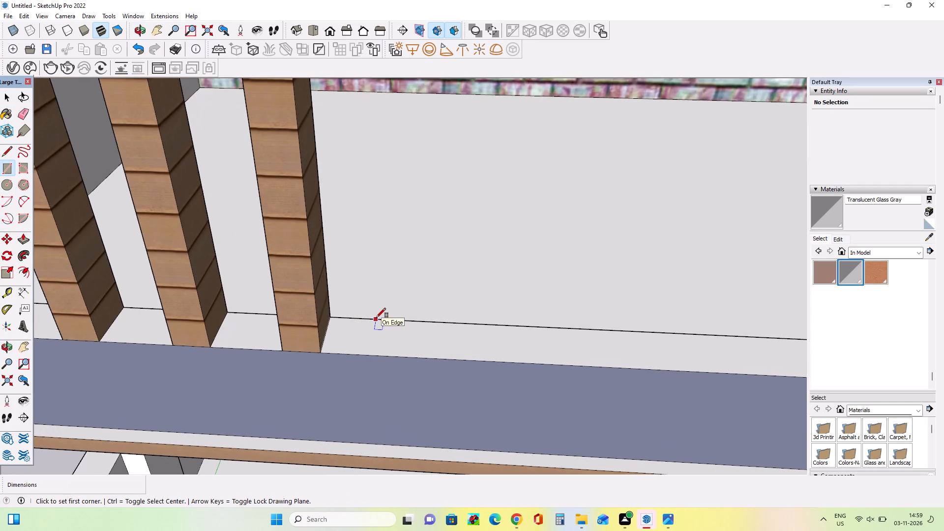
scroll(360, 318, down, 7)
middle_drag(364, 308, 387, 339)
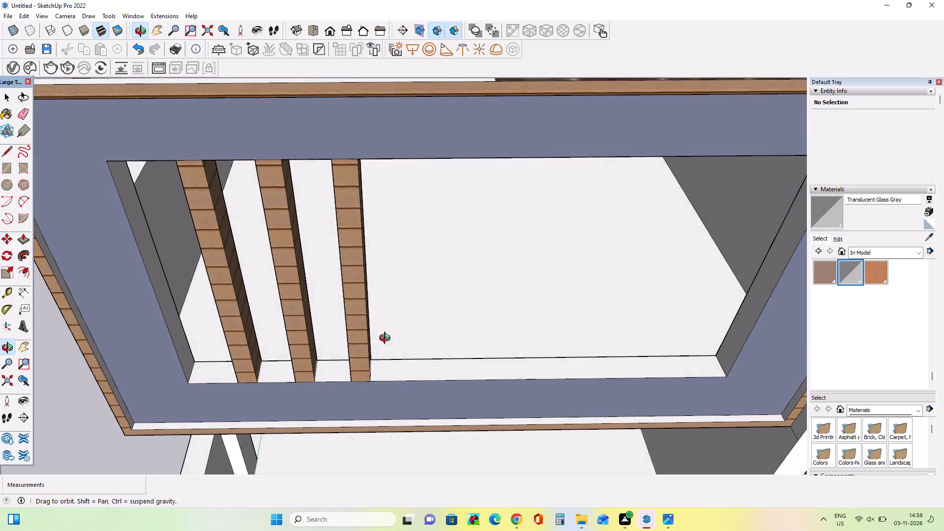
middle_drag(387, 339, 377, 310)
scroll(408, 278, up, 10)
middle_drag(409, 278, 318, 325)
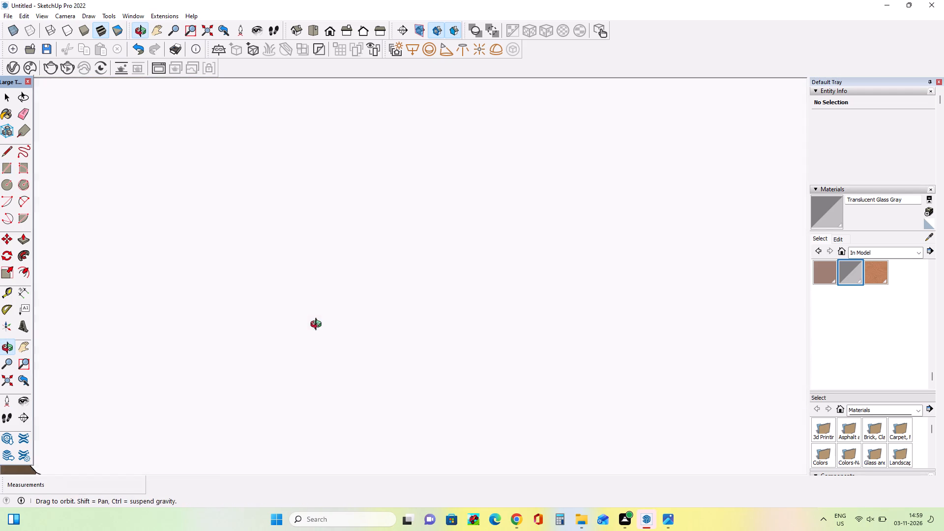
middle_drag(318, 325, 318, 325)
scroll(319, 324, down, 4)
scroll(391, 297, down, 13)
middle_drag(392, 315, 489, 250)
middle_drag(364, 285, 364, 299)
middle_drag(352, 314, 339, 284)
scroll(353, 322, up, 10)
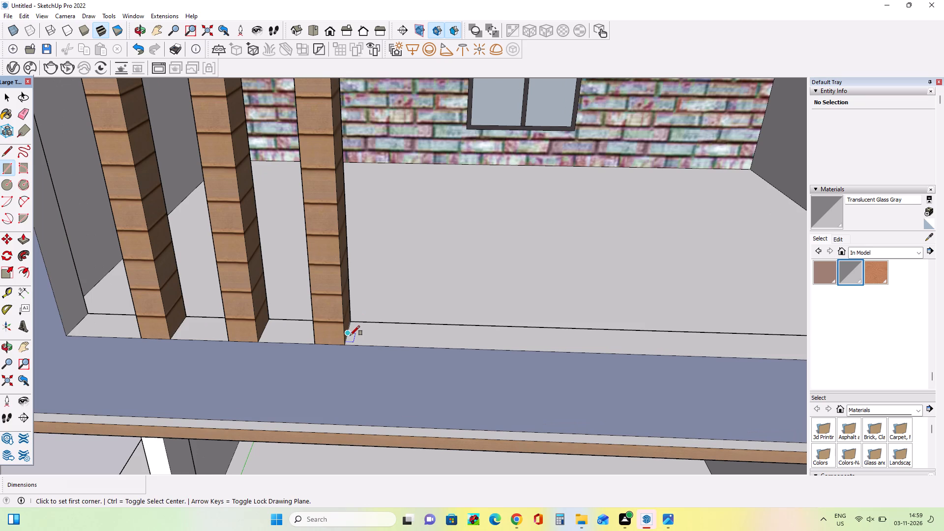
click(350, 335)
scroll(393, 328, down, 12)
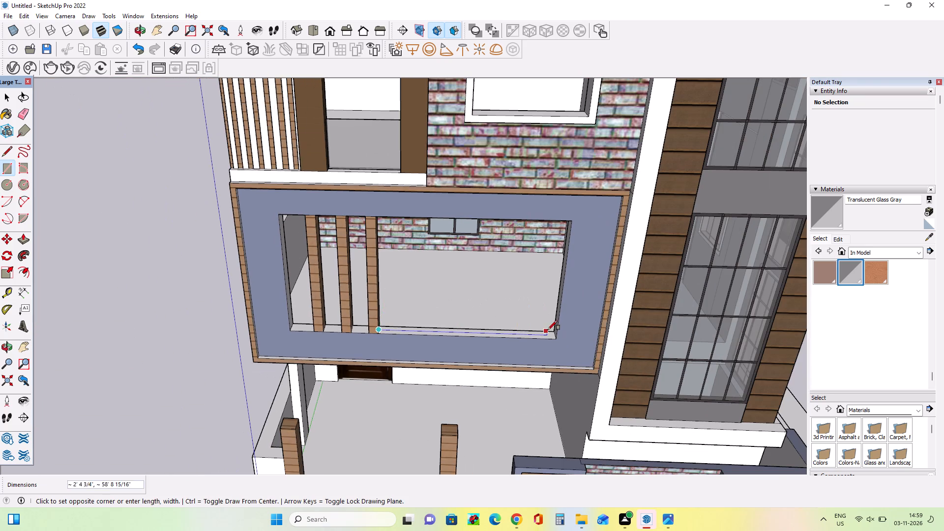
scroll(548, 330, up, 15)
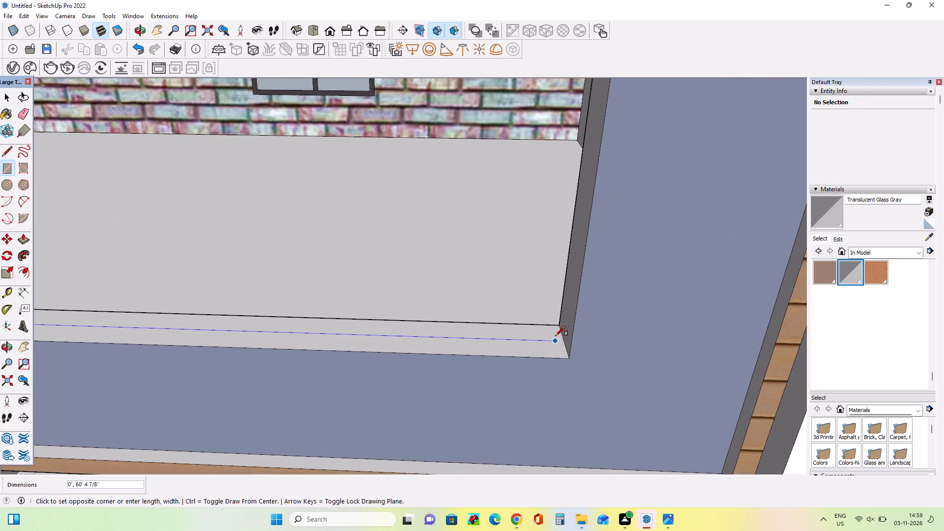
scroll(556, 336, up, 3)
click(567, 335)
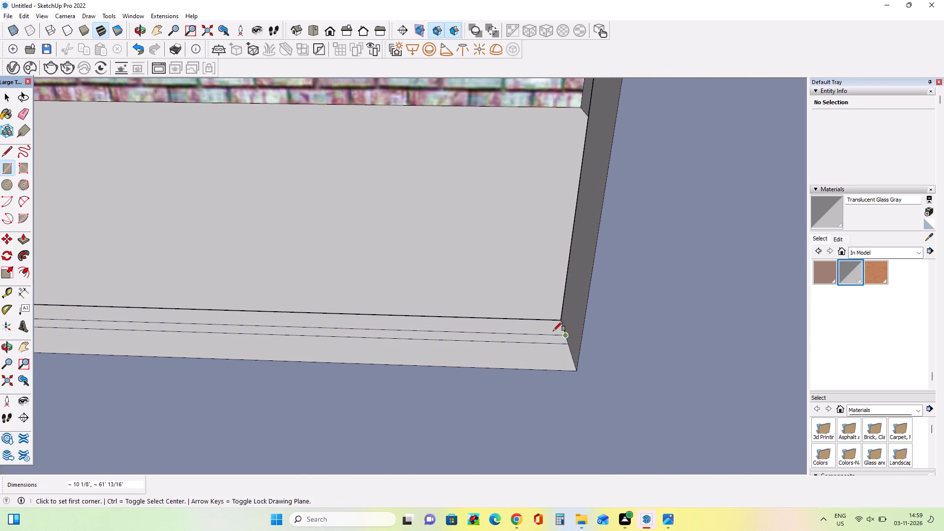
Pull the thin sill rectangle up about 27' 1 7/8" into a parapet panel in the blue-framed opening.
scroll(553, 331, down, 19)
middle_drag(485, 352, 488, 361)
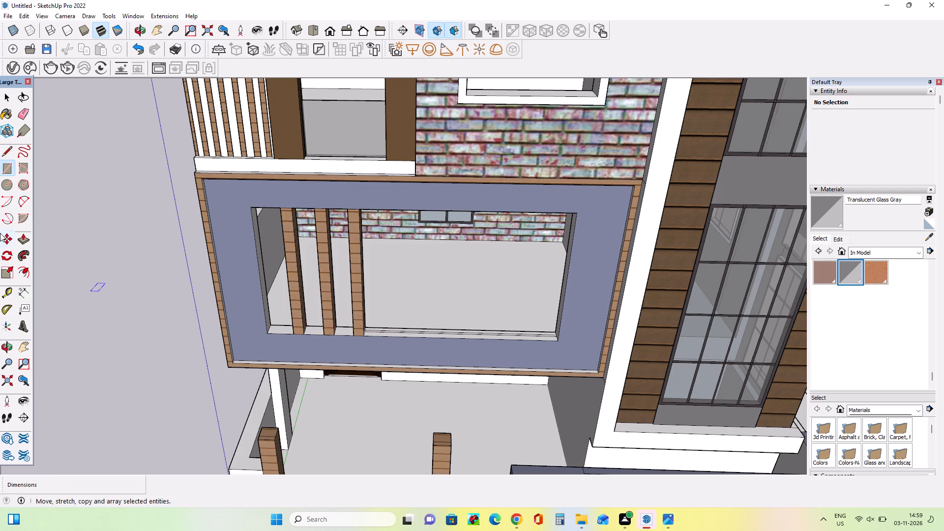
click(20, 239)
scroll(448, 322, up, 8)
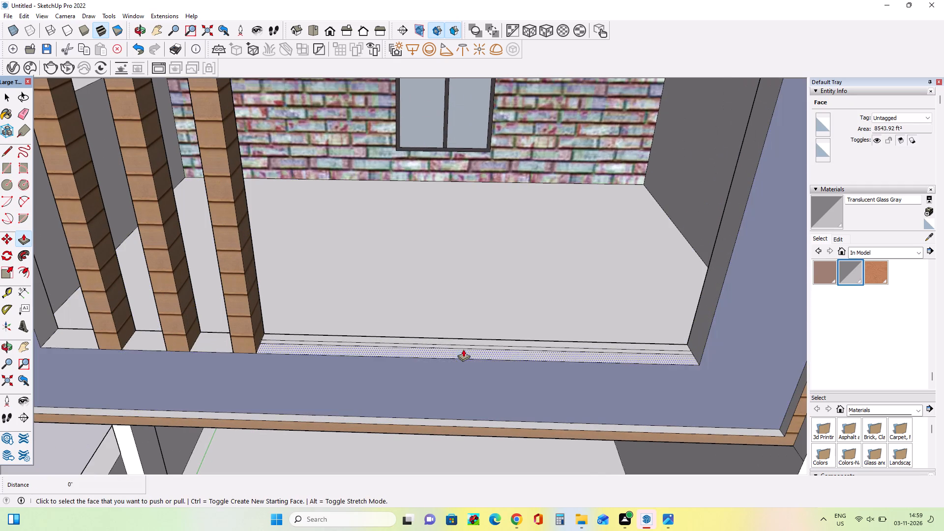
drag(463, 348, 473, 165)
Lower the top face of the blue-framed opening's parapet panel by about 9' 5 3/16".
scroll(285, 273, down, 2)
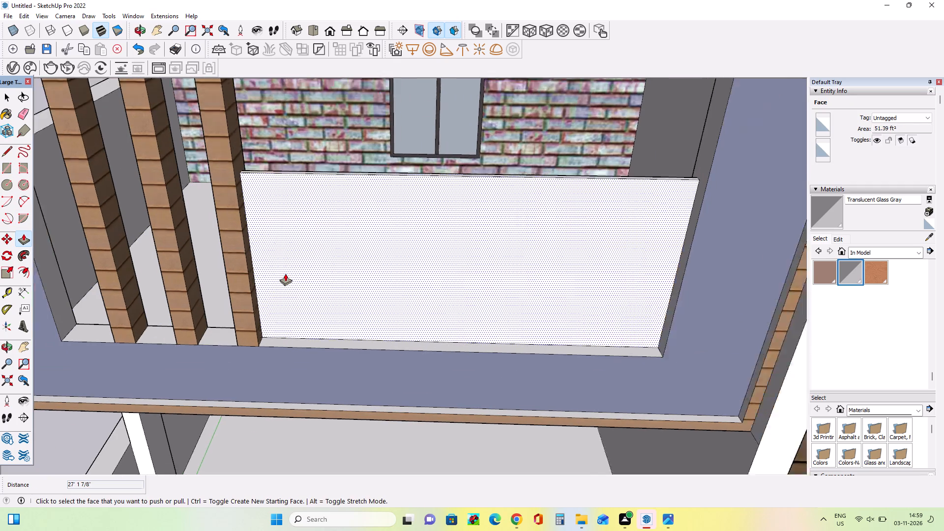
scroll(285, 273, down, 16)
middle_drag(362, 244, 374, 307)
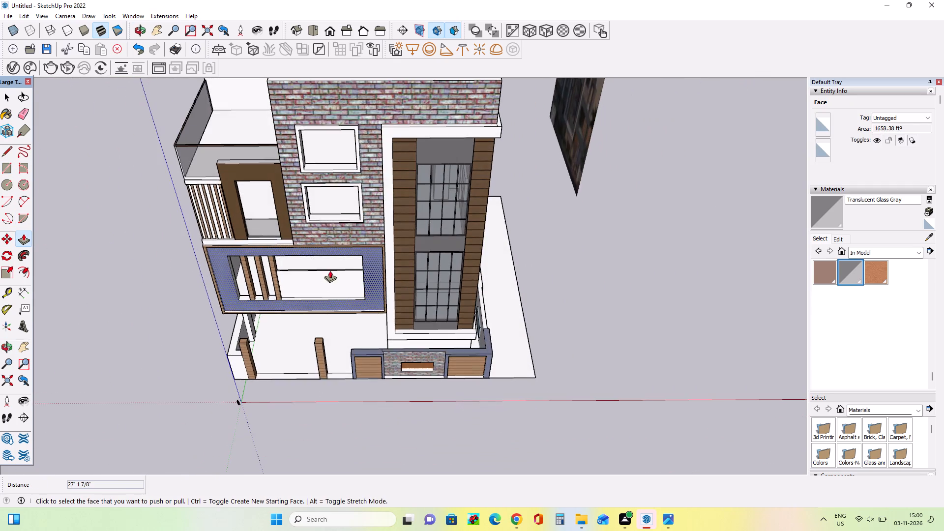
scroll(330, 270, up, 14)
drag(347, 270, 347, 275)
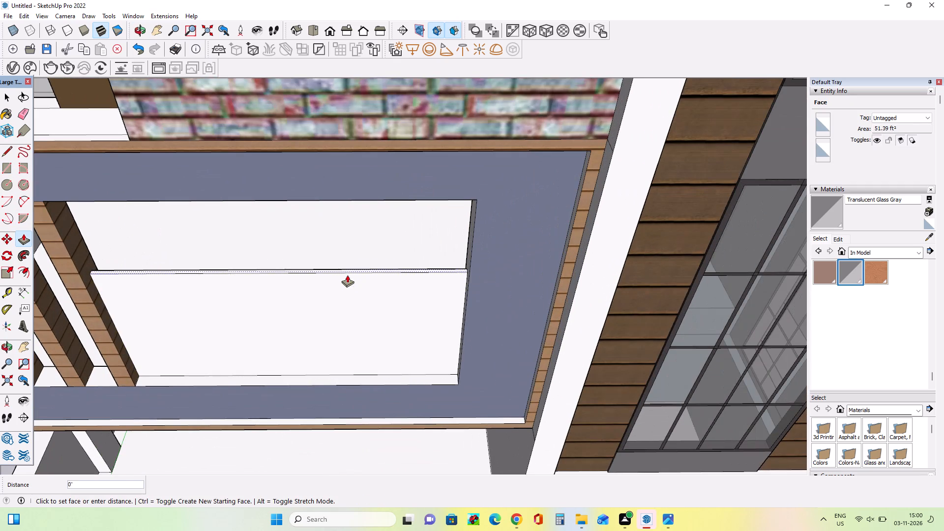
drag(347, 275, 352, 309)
Examine the front balcony in the reference image and compare its parapet with the one in the model.
scroll(325, 287, down, 5)
scroll(325, 286, up, 1)
scroll(325, 286, down, 10)
scroll(325, 286, up, 1)
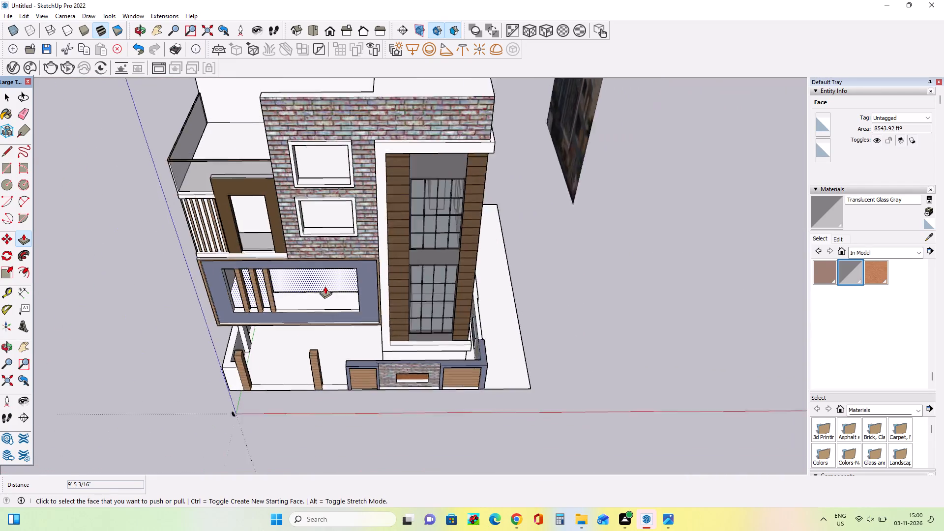
scroll(325, 286, down, 4)
middle_drag(470, 302, 117, 166)
scroll(767, 329, up, 10)
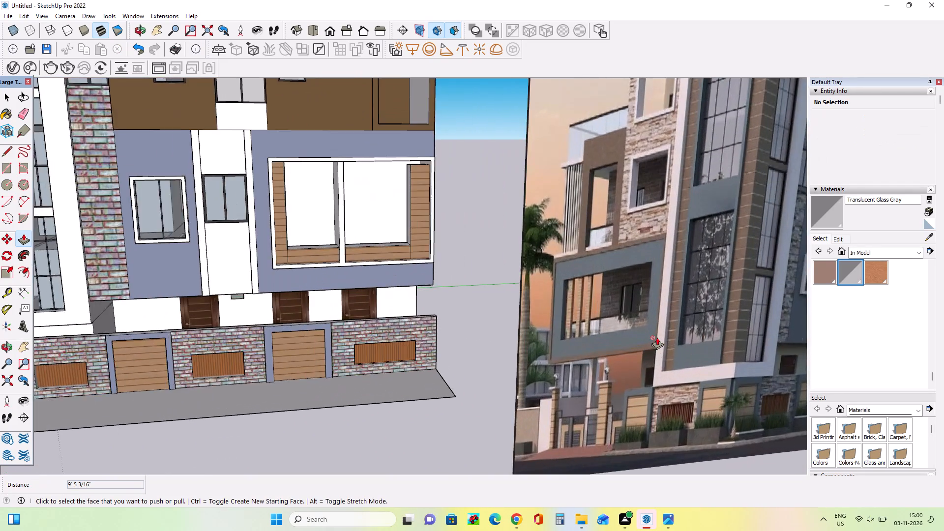
scroll(657, 337, up, 4)
middle_click(657, 337)
scroll(659, 337, down, 14)
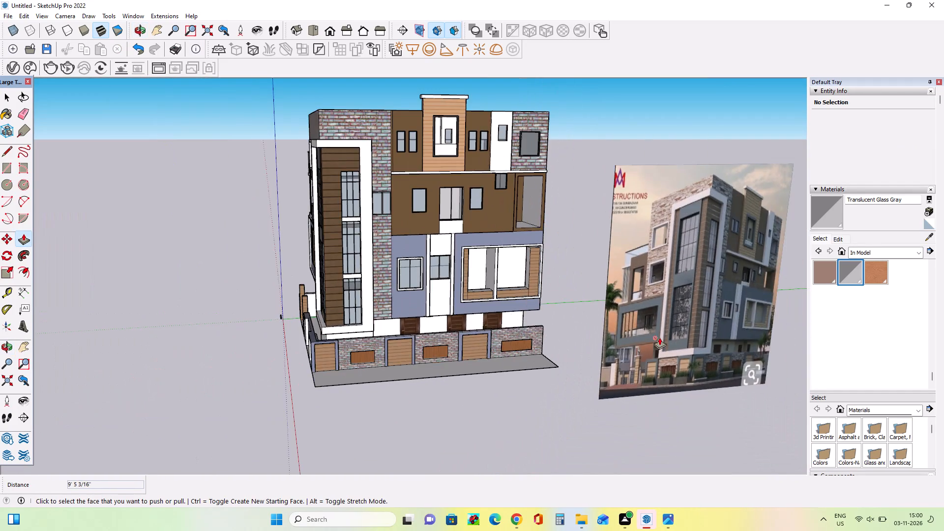
middle_drag(678, 345, 931, 367)
scroll(297, 298, up, 9)
middle_drag(295, 298, 341, 405)
scroll(269, 310, up, 4)
middle_drag(275, 307, 300, 290)
middle_drag(214, 305, 225, 327)
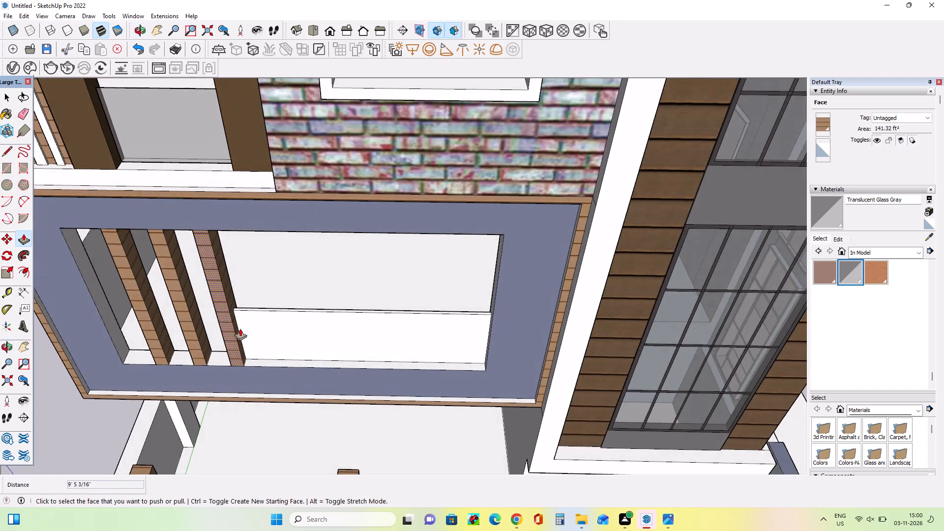
middle_drag(281, 334, 505, 308)
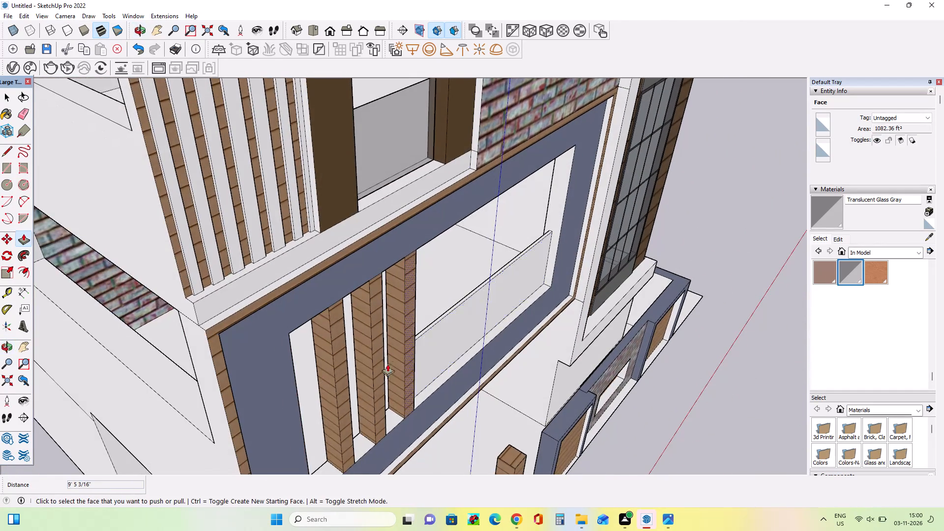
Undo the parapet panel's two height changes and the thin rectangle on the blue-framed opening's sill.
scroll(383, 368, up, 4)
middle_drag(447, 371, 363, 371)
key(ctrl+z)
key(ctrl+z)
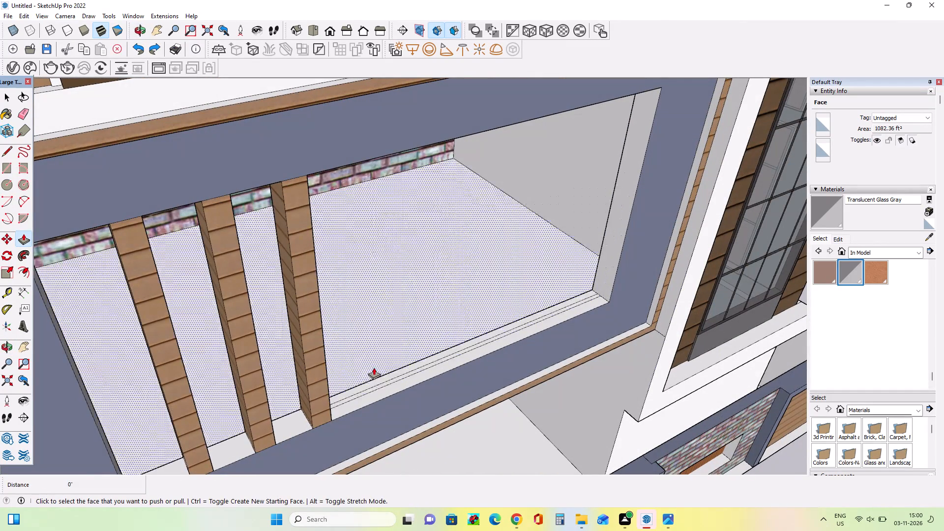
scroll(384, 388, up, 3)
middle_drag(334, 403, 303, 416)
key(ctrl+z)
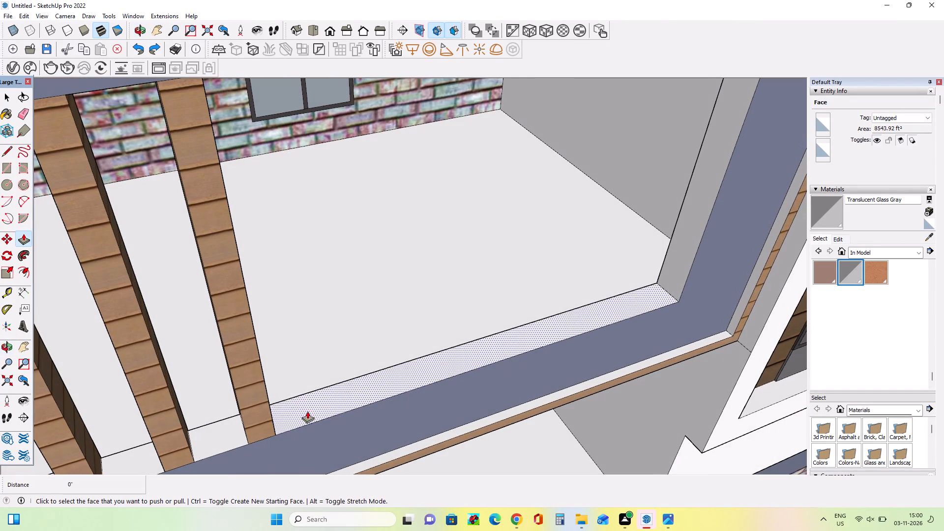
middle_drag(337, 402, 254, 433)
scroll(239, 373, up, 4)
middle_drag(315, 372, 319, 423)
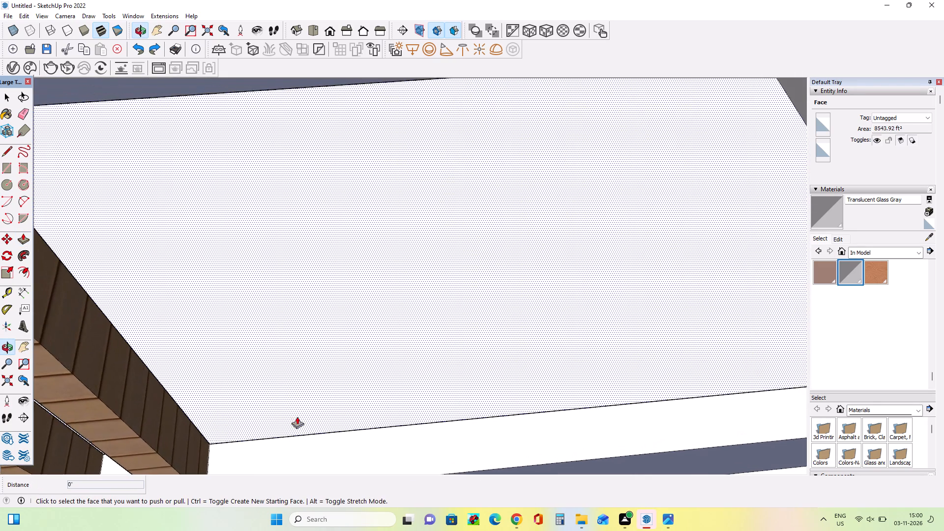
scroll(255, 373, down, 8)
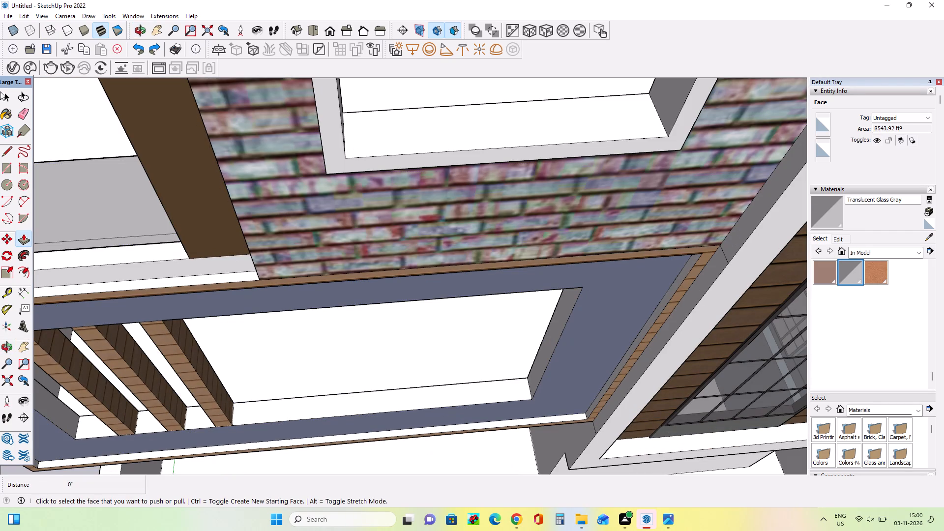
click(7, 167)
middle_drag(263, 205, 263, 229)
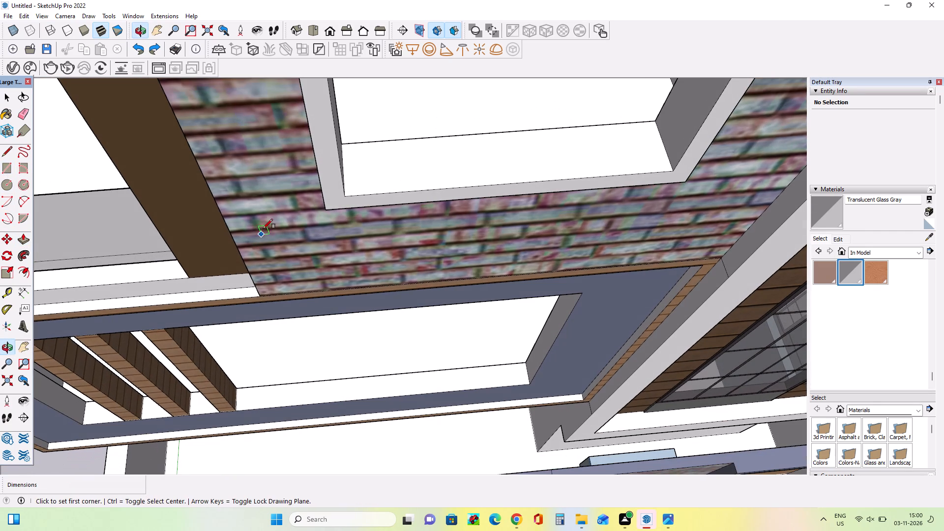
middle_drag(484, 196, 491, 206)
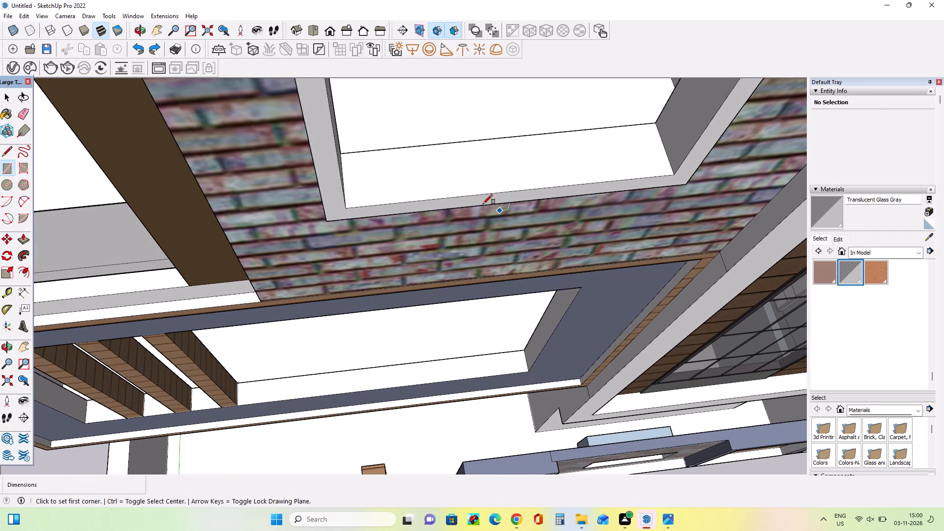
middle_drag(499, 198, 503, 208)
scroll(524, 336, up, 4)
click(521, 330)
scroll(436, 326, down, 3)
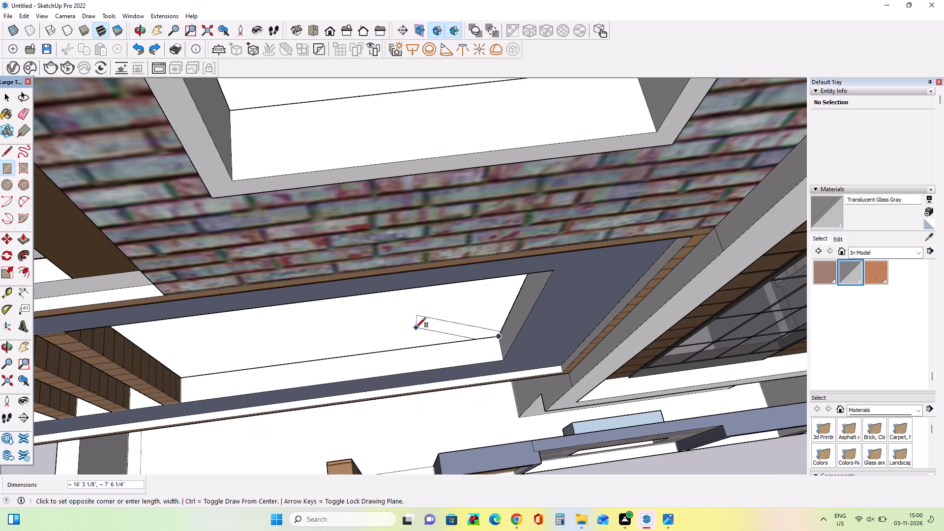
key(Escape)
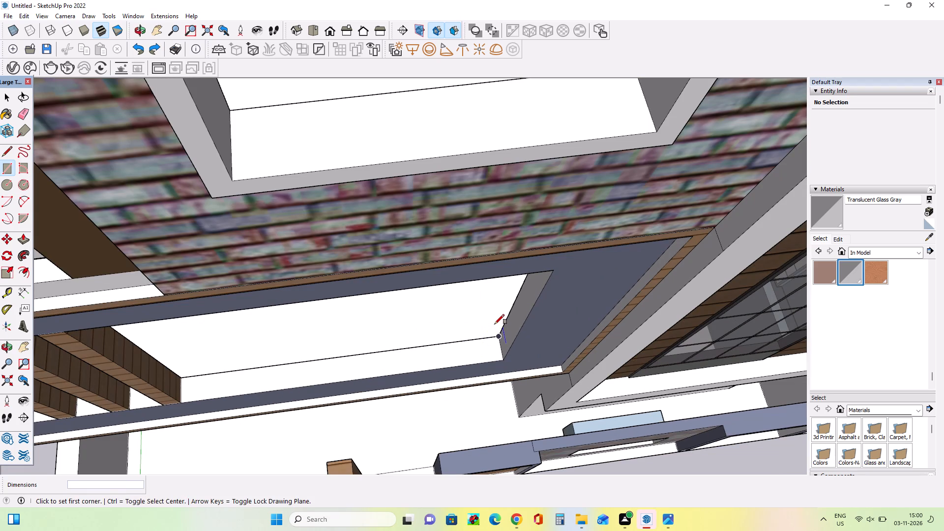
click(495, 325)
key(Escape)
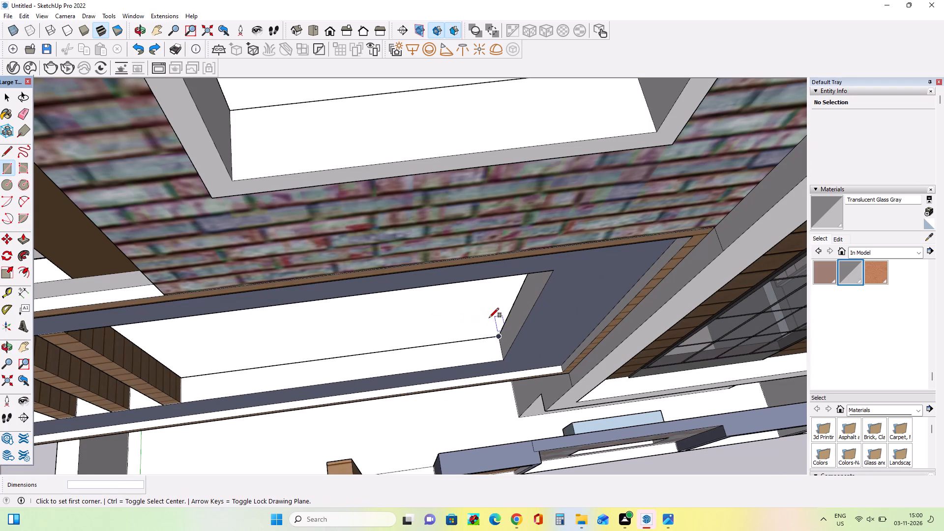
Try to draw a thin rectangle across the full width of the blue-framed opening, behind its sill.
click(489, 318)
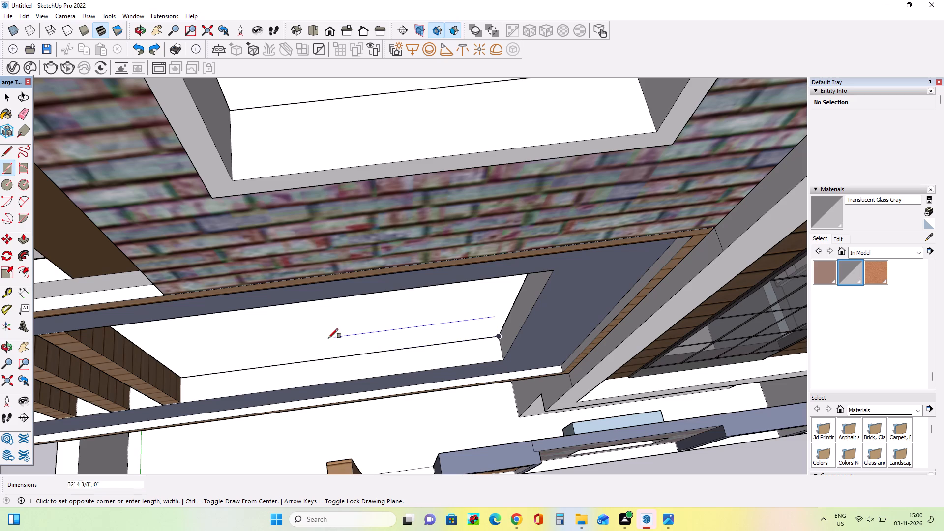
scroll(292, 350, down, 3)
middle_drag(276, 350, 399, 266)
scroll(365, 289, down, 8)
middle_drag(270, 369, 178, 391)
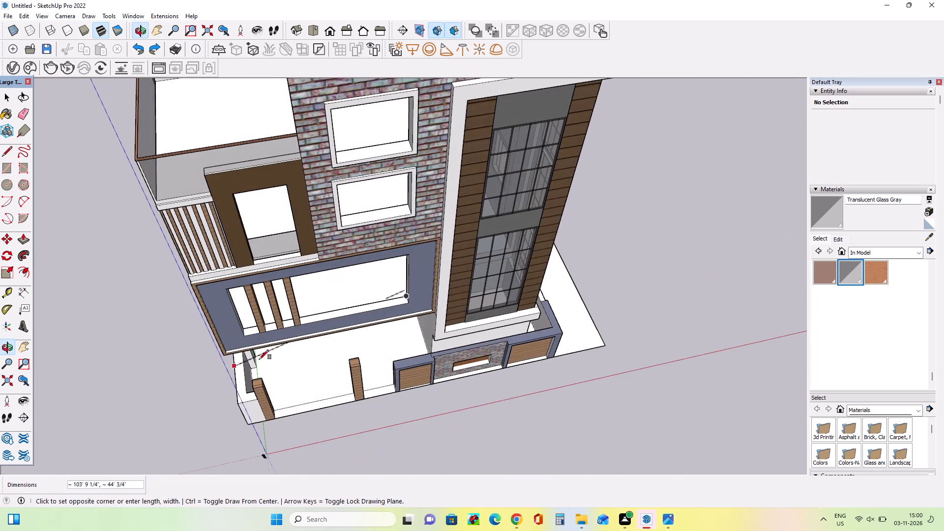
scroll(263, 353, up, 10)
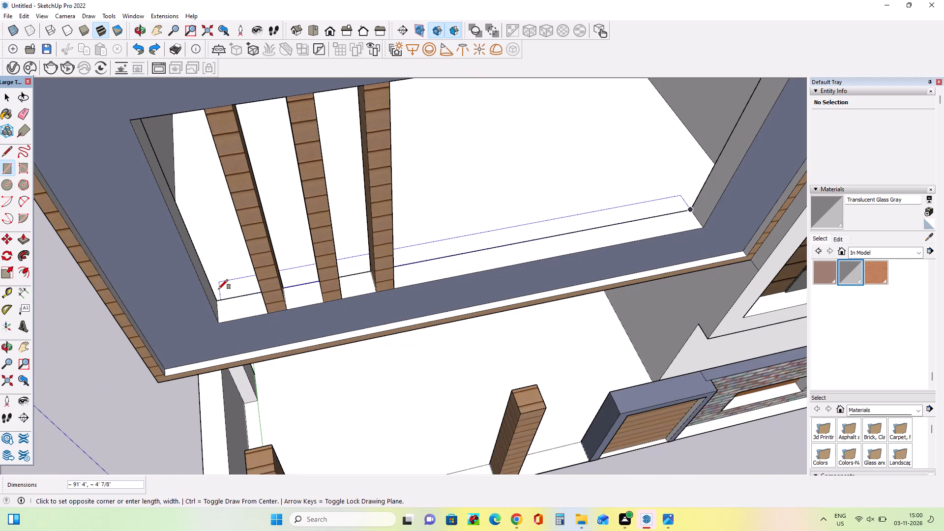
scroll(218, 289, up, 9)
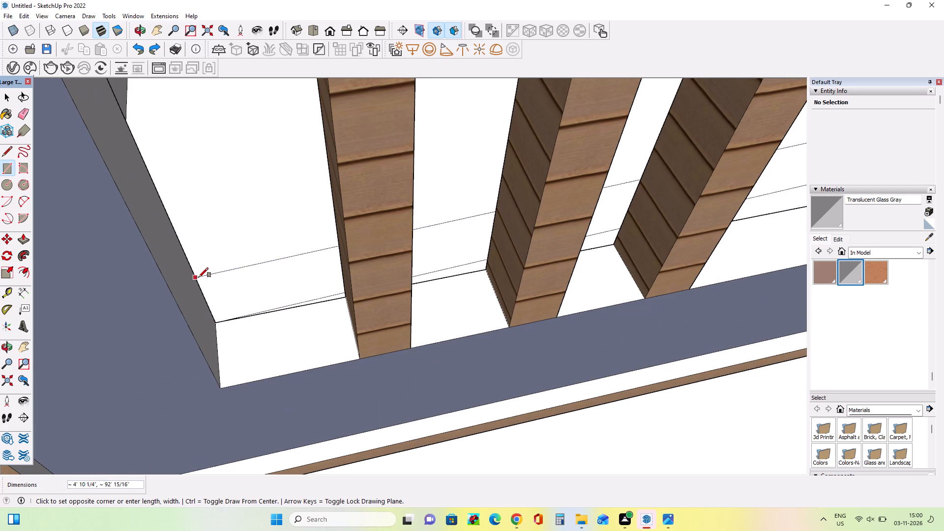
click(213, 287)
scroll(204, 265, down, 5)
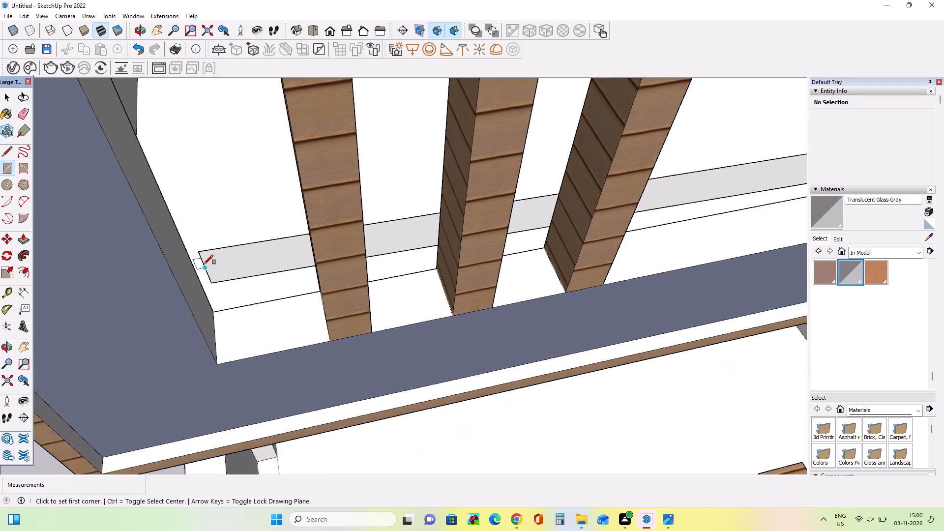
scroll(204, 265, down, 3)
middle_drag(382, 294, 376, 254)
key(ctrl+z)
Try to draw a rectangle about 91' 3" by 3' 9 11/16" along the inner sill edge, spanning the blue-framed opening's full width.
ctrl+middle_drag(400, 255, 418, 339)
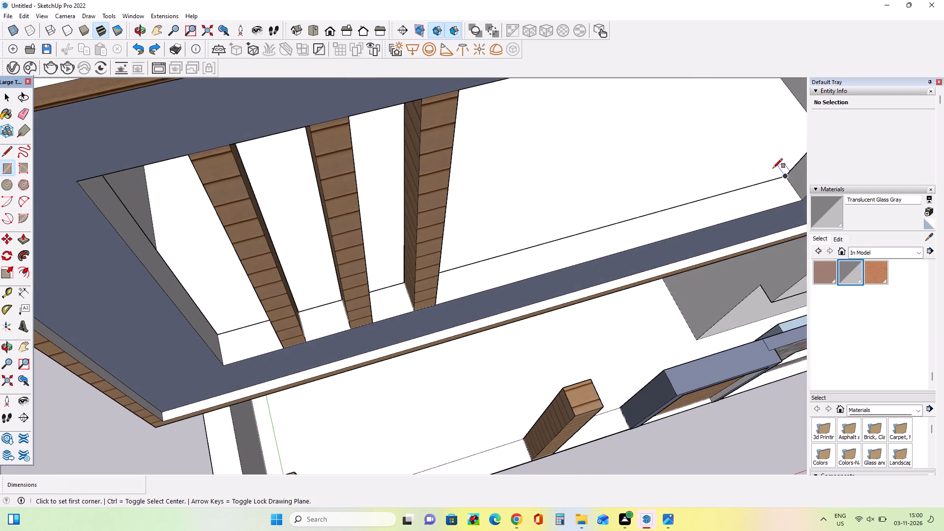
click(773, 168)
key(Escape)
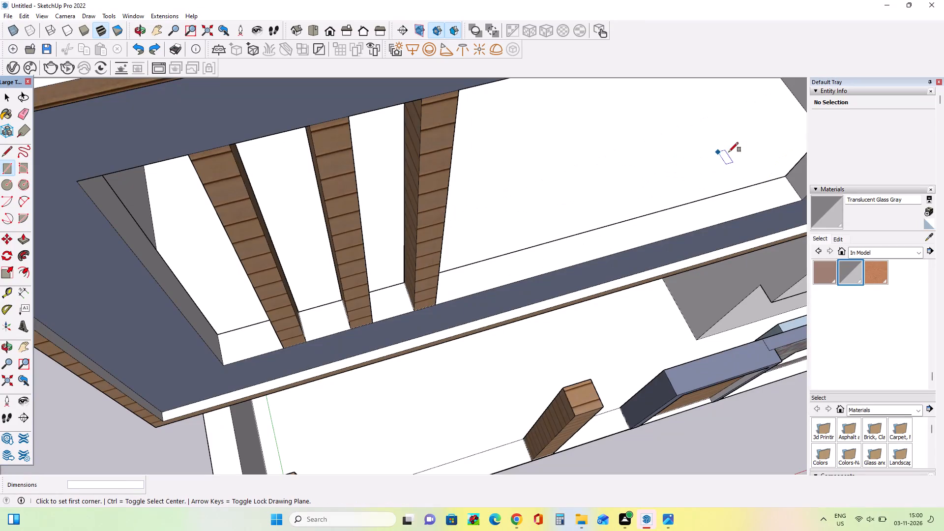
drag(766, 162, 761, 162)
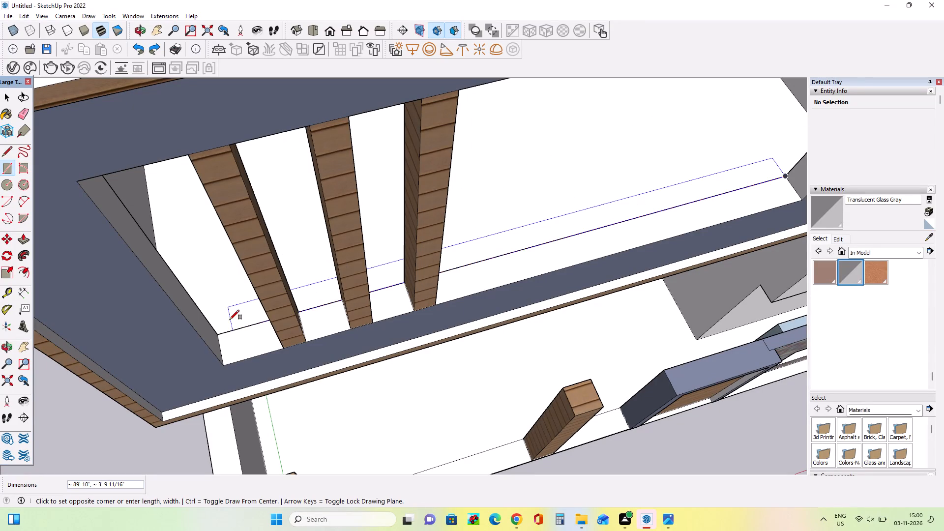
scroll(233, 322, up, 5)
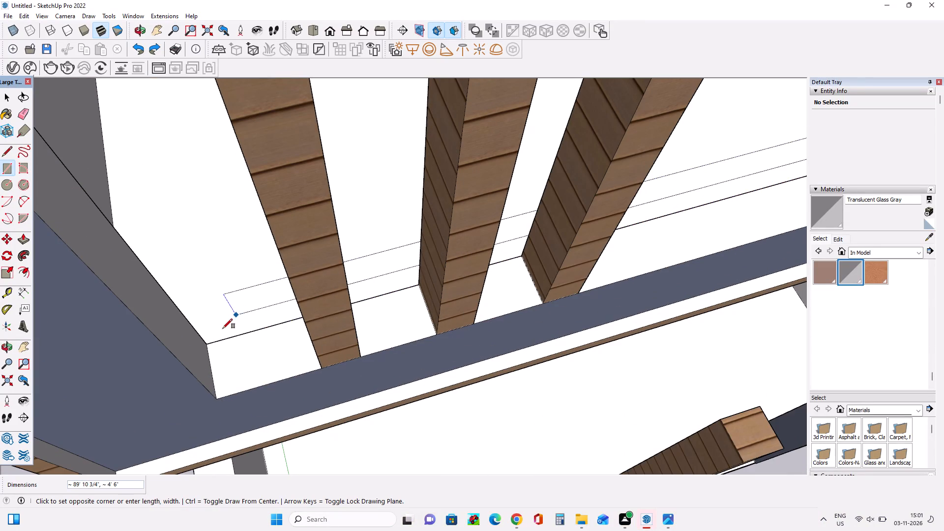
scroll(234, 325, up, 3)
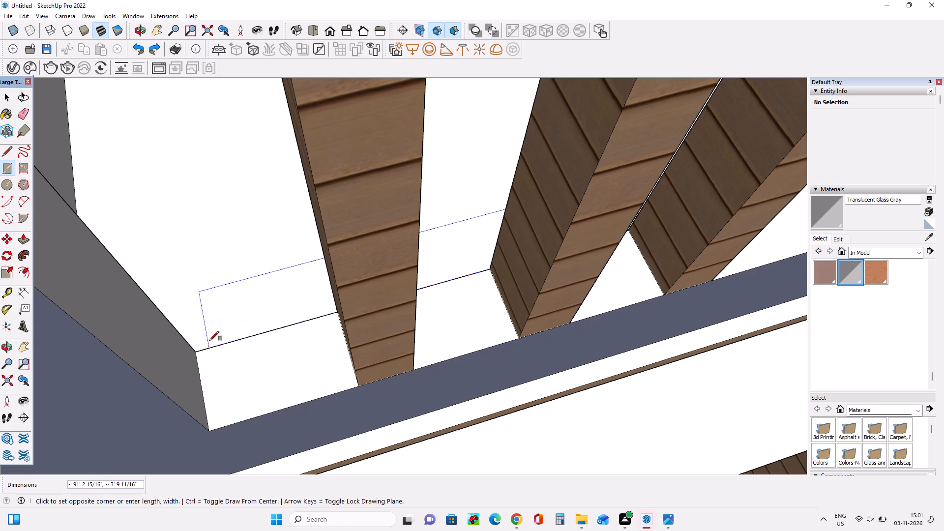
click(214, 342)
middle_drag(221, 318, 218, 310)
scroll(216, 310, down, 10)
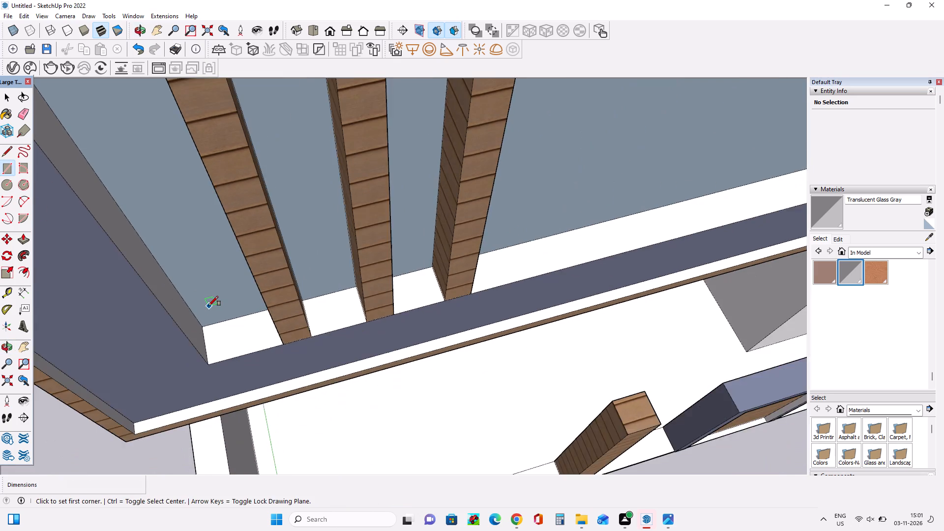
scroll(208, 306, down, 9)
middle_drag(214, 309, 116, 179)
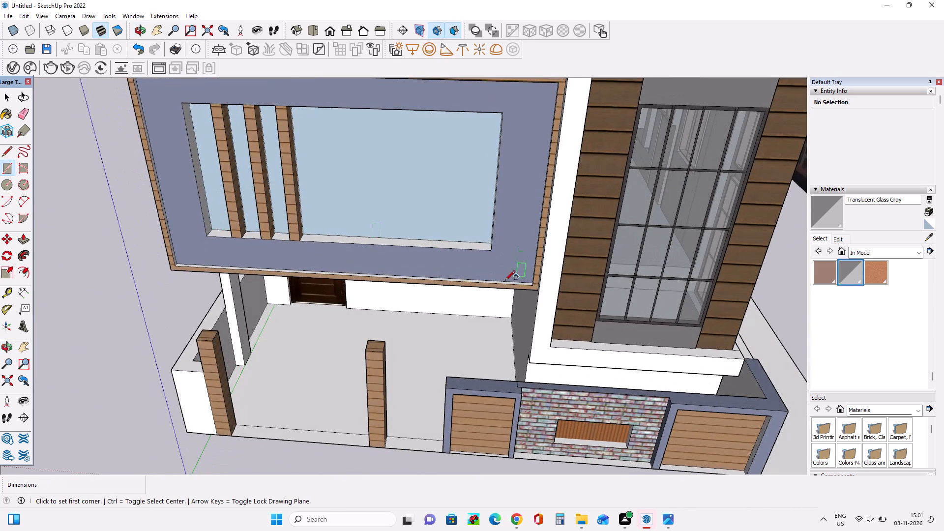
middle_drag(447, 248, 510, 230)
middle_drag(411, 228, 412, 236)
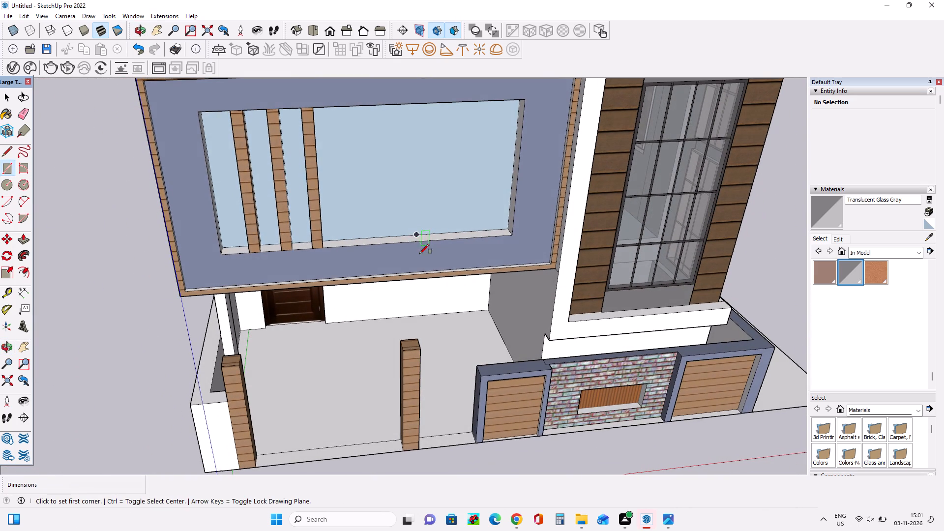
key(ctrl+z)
Draw a rectangle about 60' 3" long along the blue-framed opening's inner sill edge, from the far jamb to the nearest wood post.
middle_drag(426, 267, 434, 295)
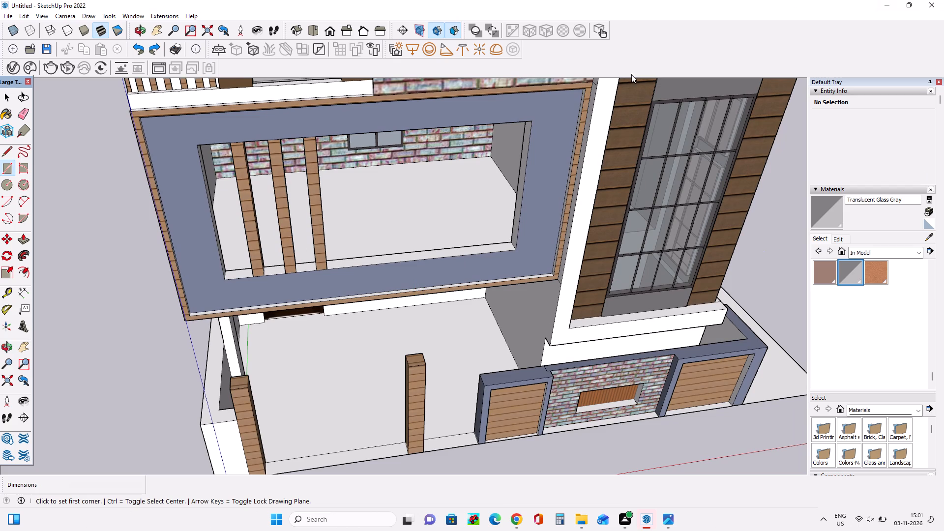
middle_drag(683, 89, 712, 142)
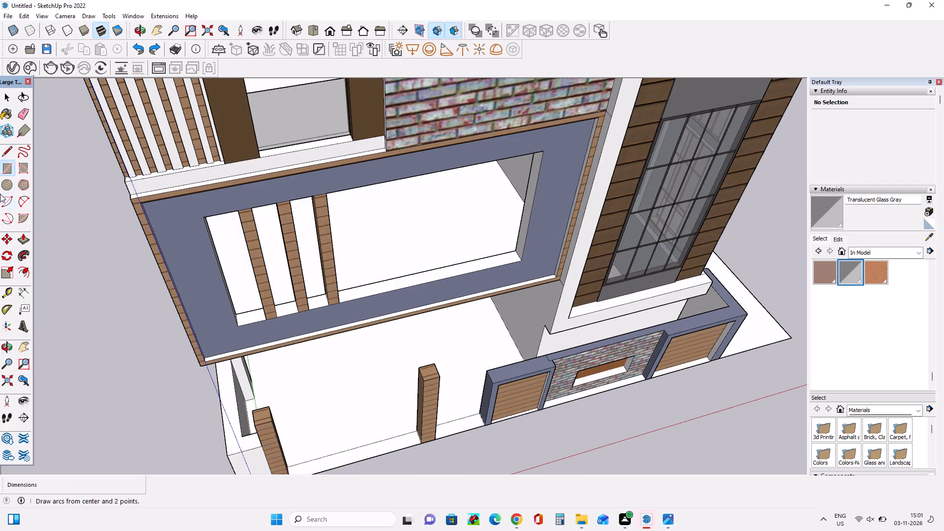
click(6, 163)
scroll(346, 303, up, 2)
middle_drag(318, 302, 256, 309)
scroll(256, 309, up, 1)
scroll(433, 267, up, 3)
middle_click(435, 263)
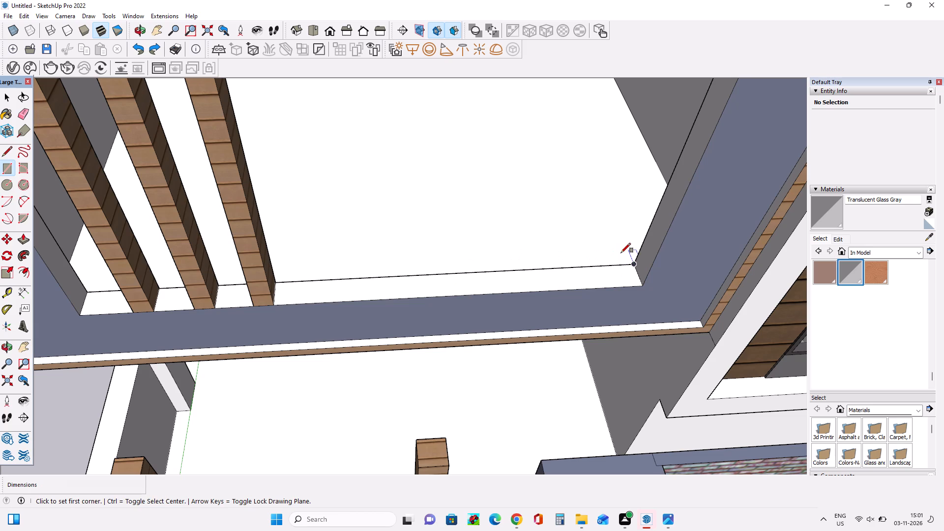
click(621, 252)
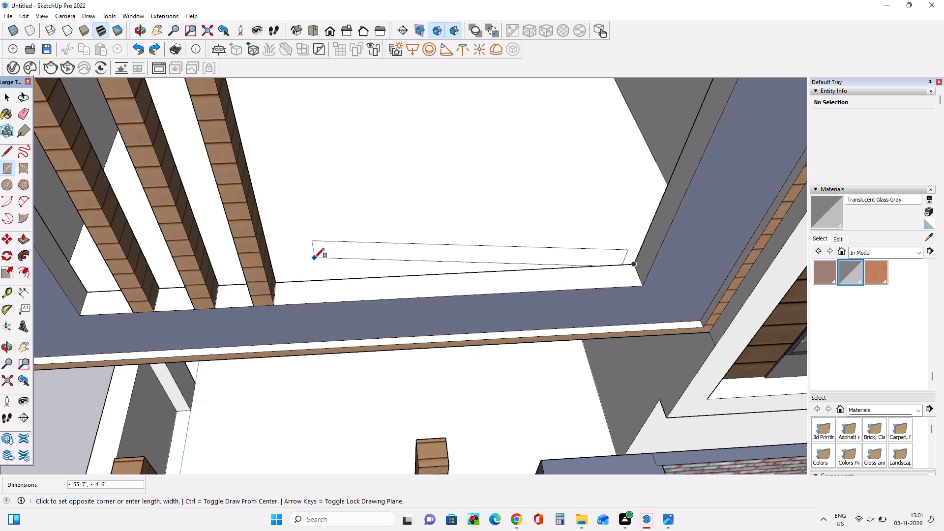
key(Escape)
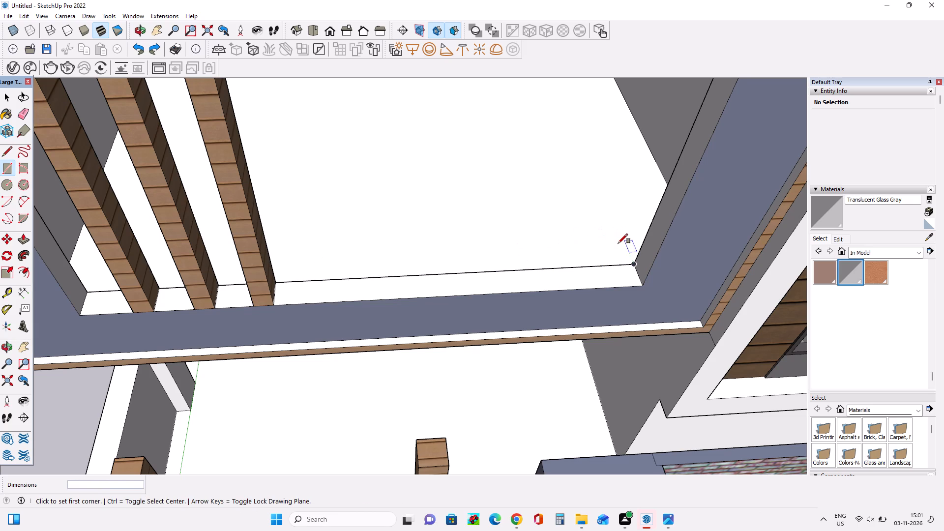
click(618, 243)
scroll(287, 265, up, 3)
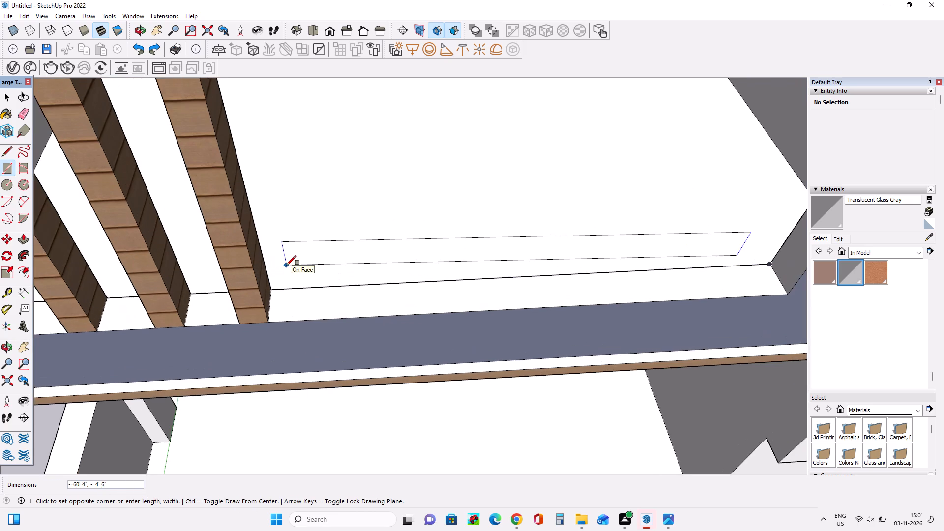
middle_drag(287, 270, 286, 310)
scroll(301, 302, up, 3)
middle_drag(287, 303, 248, 343)
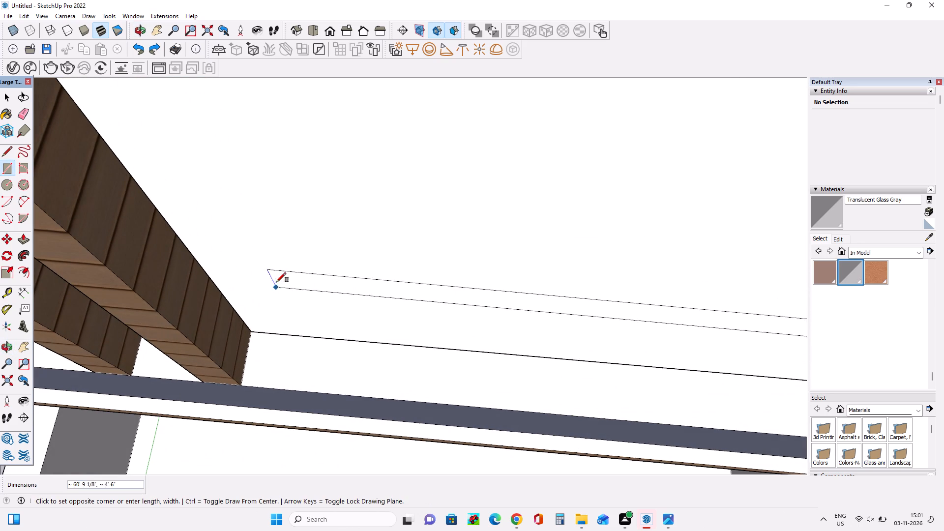
click(261, 329)
Draw a thin strip about 60' 2 13/16" by 1' 5 7/8" along the rear edge of the rectangle behind the blue-framed opening's sill.
middle_drag(295, 283, 319, 257)
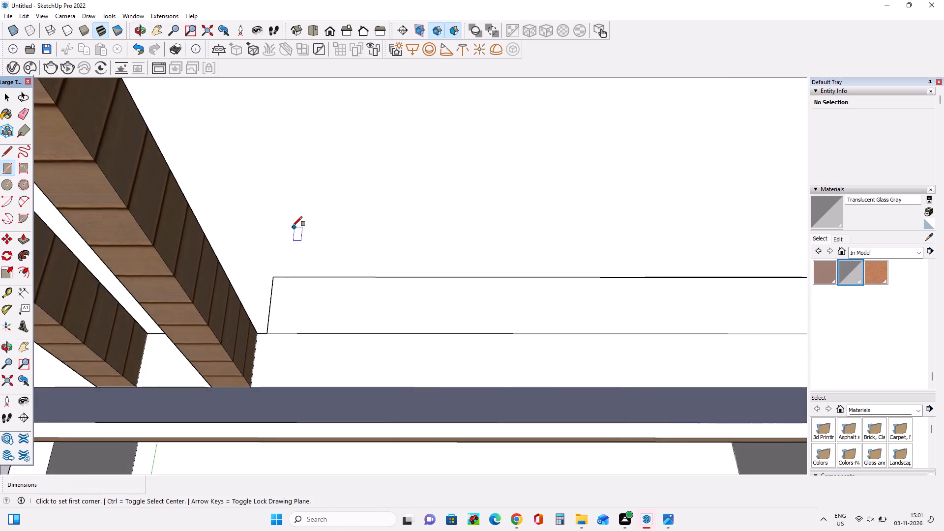
scroll(293, 226, down, 8)
middle_drag(357, 239, 456, 203)
scroll(320, 284, up, 5)
middle_drag(321, 279, 328, 271)
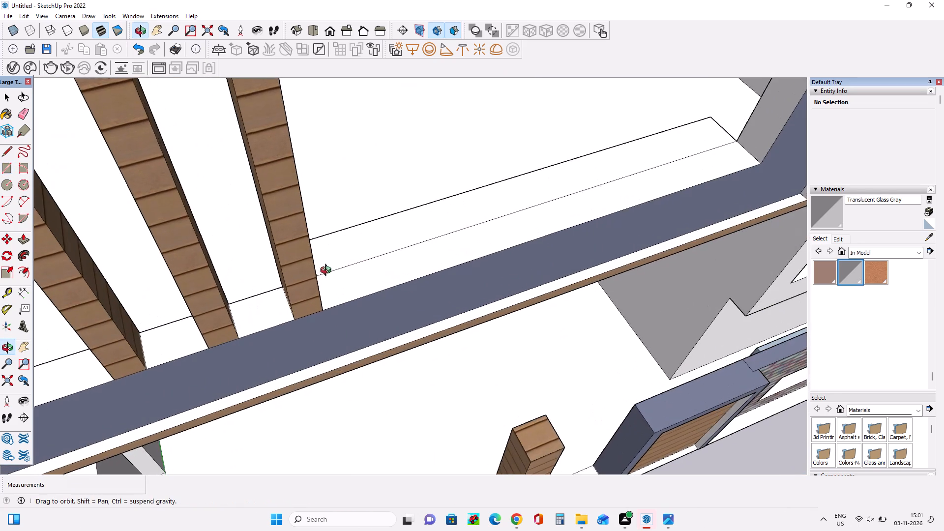
middle_drag(328, 271, 329, 268)
middle_drag(356, 265, 191, 264)
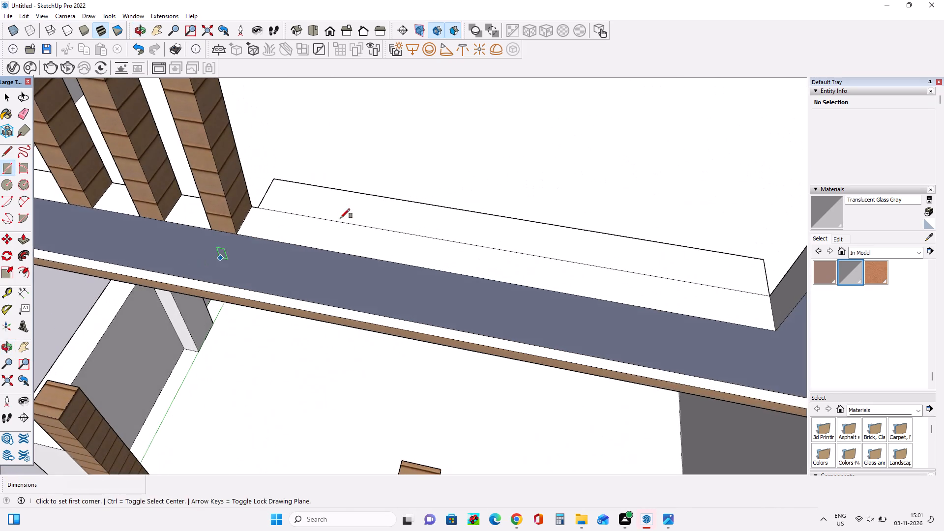
middle_drag(344, 217, 354, 203)
click(275, 181)
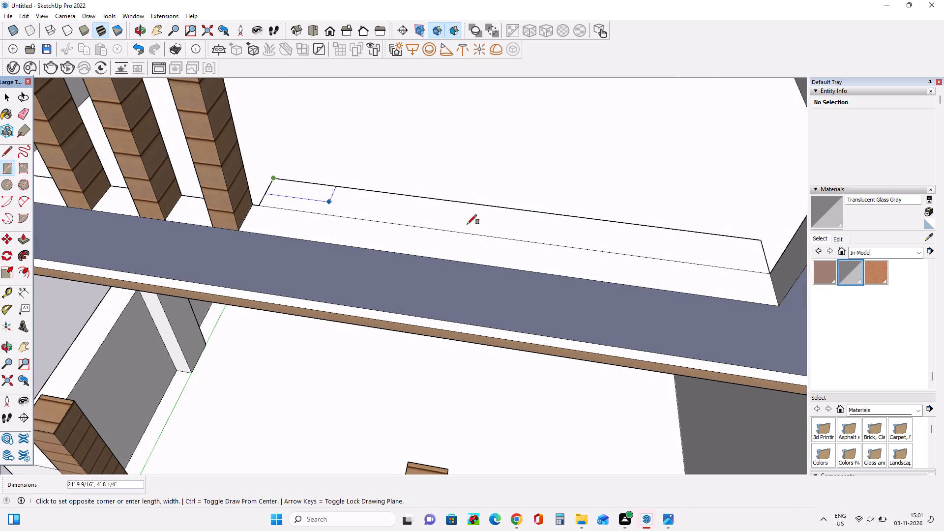
click(760, 250)
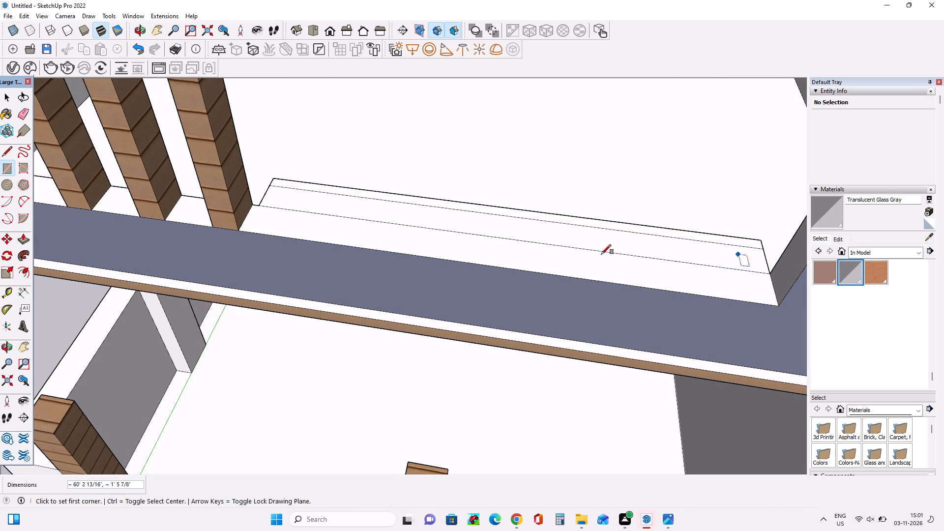
Erase the two short end edges connecting the thin strip to the blue-framed opening's sill edge.
middle_drag(462, 256, 479, 272)
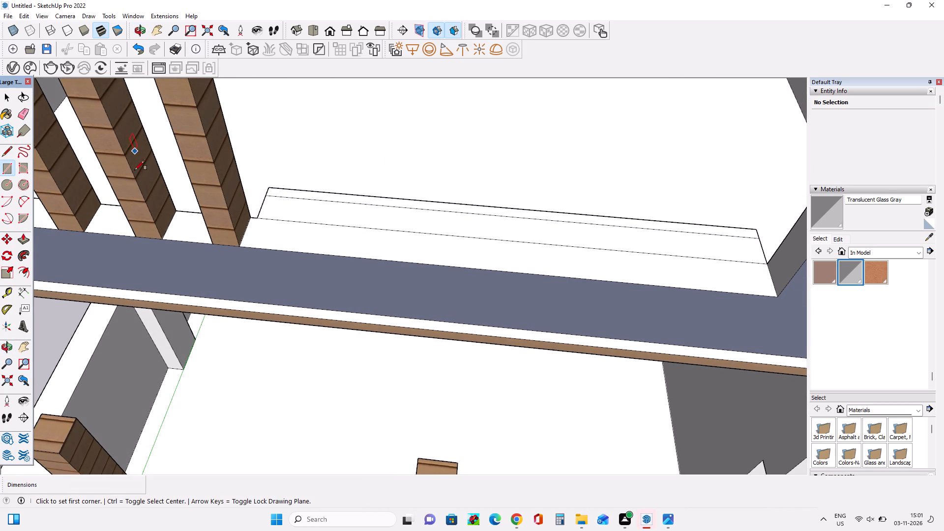
middle_drag(137, 166, 135, 177)
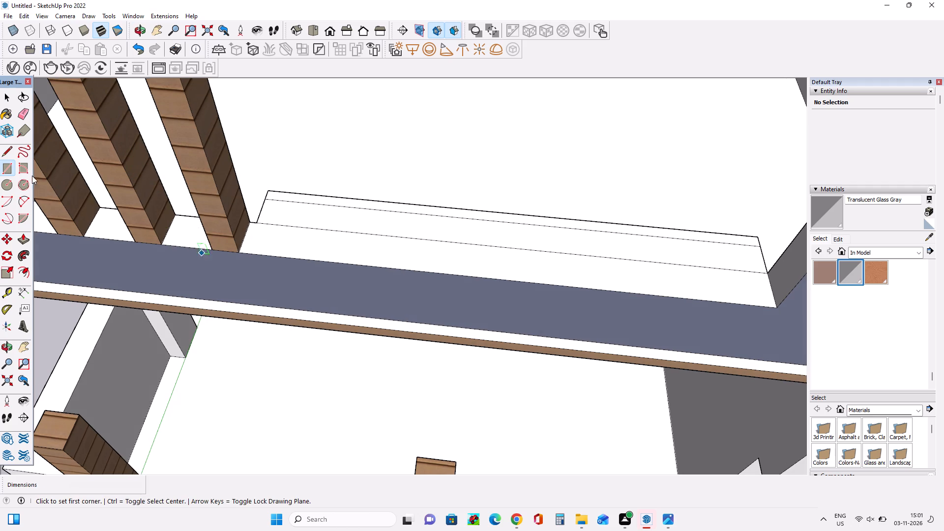
middle_drag(44, 97, 50, 112)
middle_drag(9, 119, 11, 124)
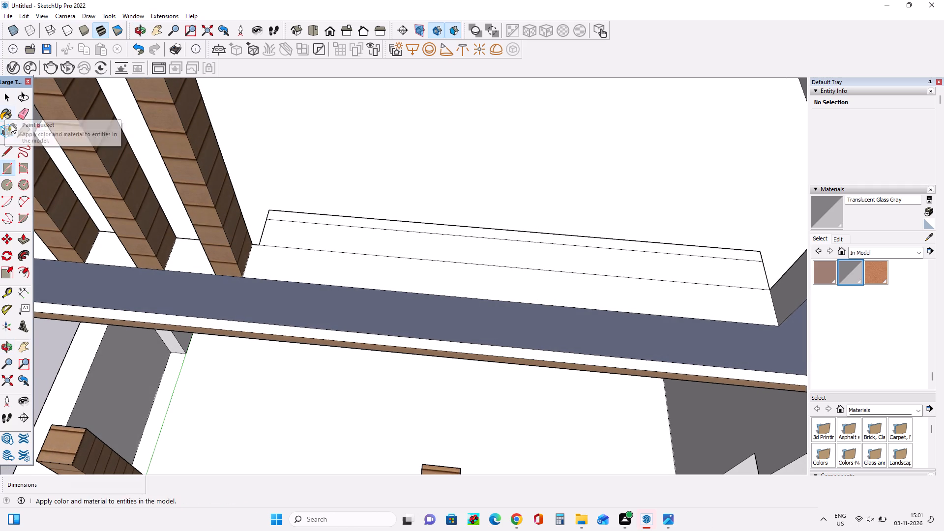
middle_drag(11, 124, 12, 129)
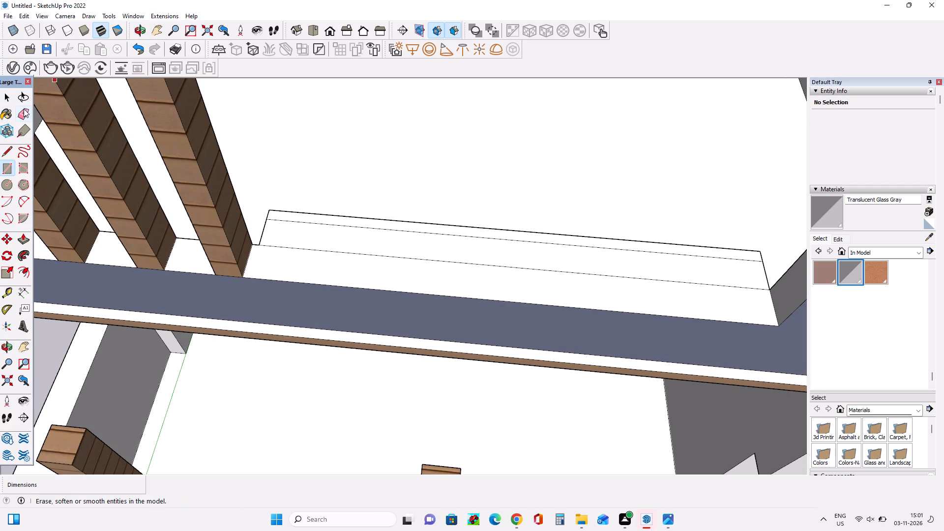
click(24, 109)
middle_drag(311, 219, 311, 234)
scroll(294, 237, up, 3)
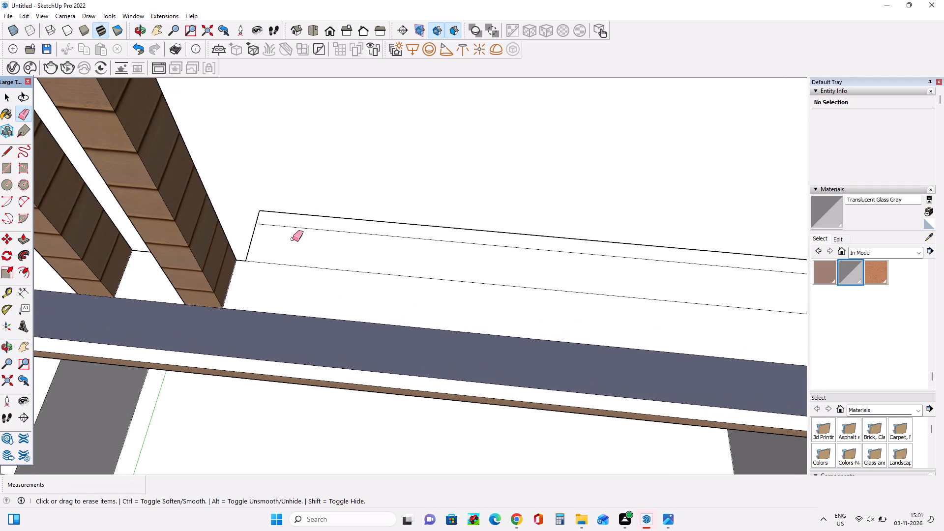
middle_drag(293, 240, 293, 248)
scroll(242, 257, up, 6)
drag(259, 237, 264, 239)
scroll(238, 216, down, 12)
scroll(624, 258, up, 2)
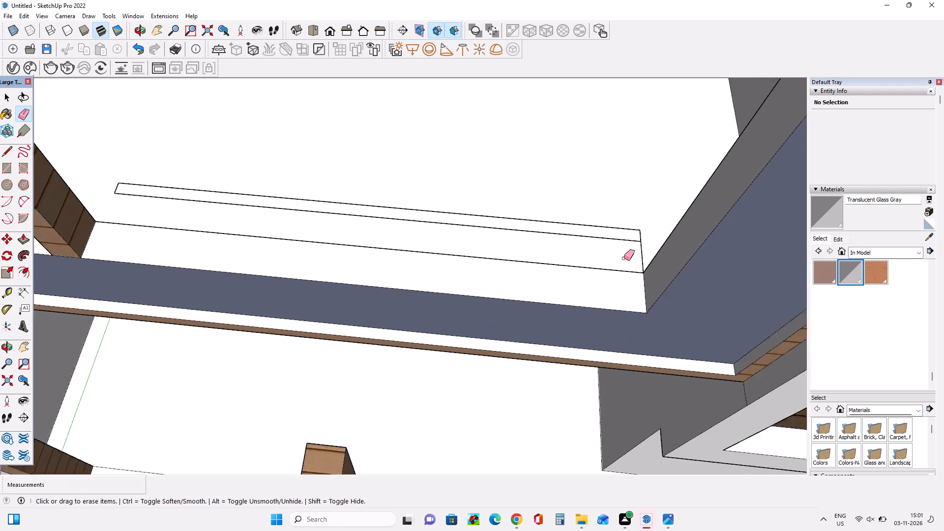
scroll(624, 258, up, 7)
drag(647, 256, 651, 256)
scroll(591, 244, down, 4)
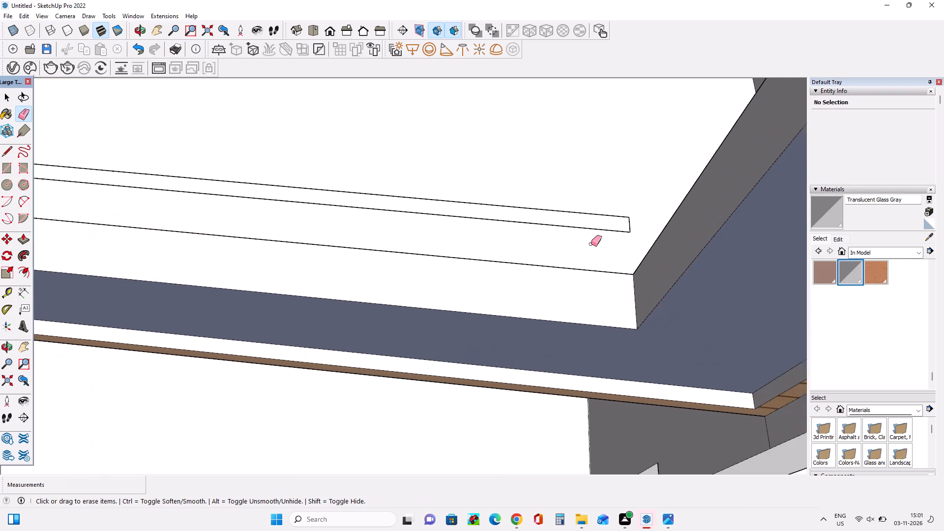
scroll(591, 244, down, 3)
Extrude the thin strip behind the blue-framed opening's sill upward with Push/Pull to form a solid parapet panel.
click(23, 237)
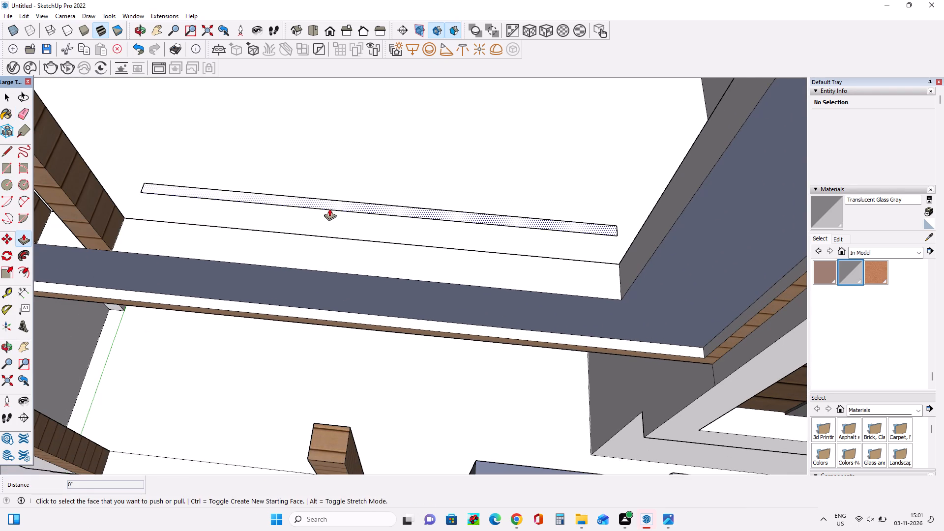
drag(329, 209, 341, 142)
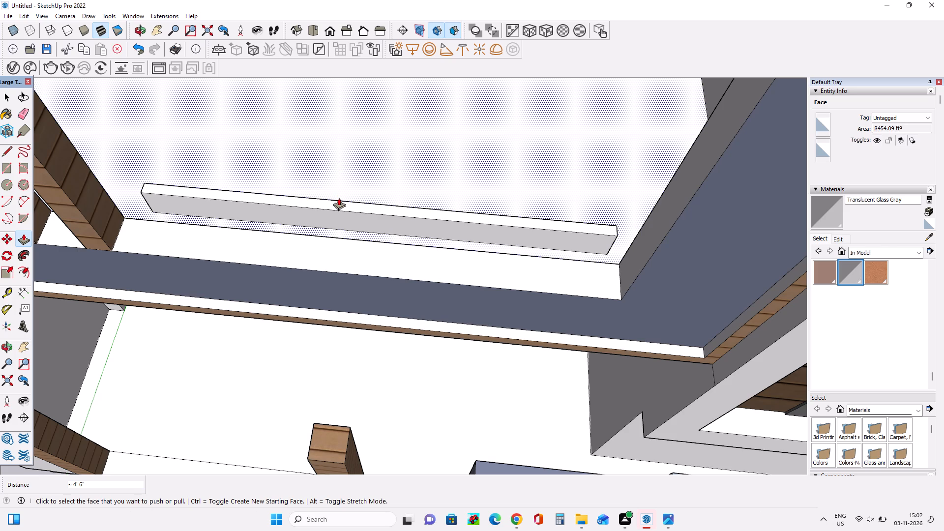
drag(341, 208, 381, 190)
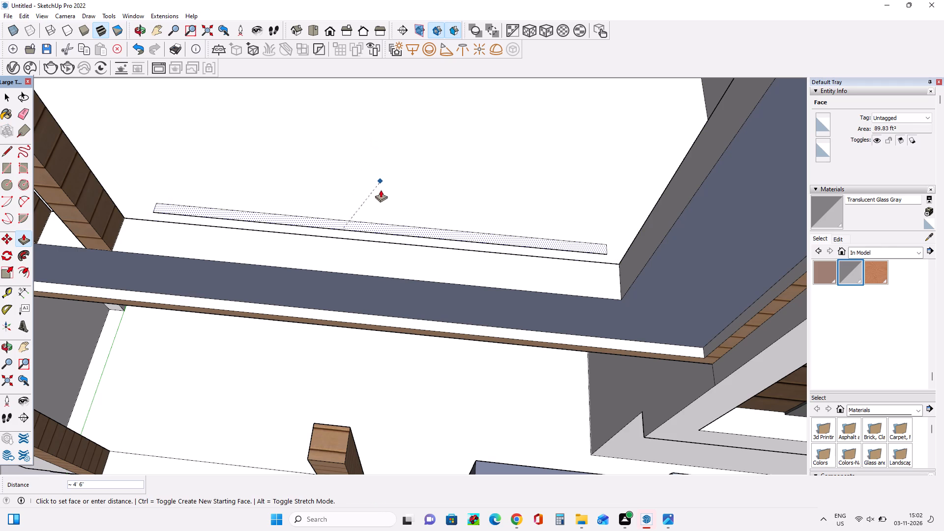
drag(381, 190, 278, 206)
middle_drag(238, 205, 340, 189)
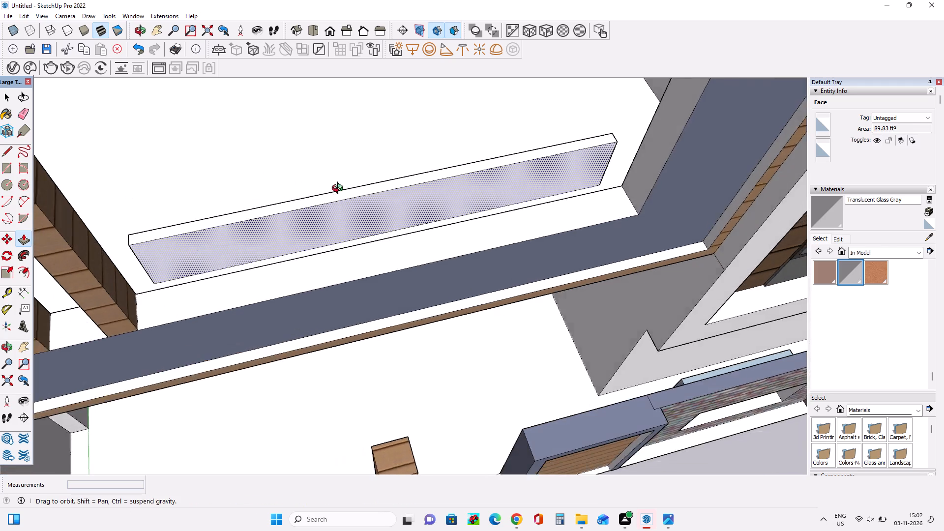
middle_drag(340, 189, 228, 194)
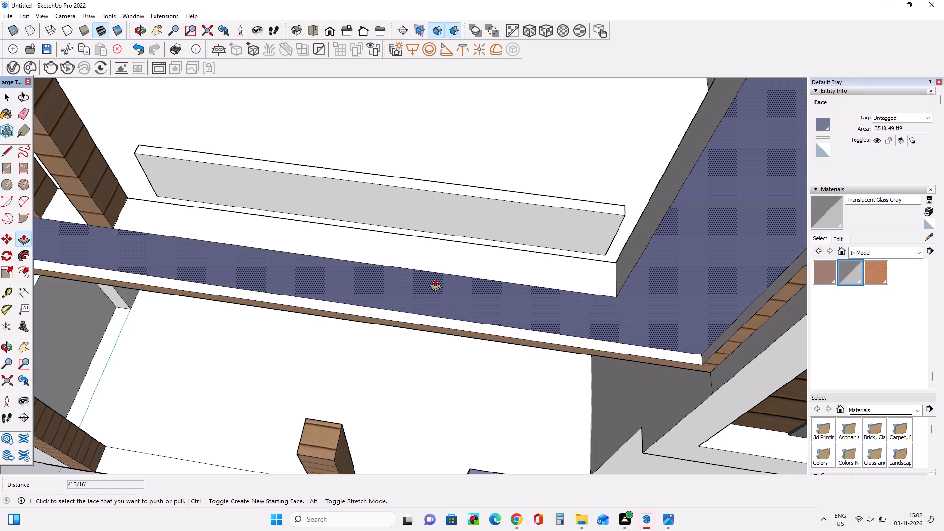
middle_drag(492, 276, 496, 285)
scroll(385, 270, up, 2)
drag(454, 177, 462, 154)
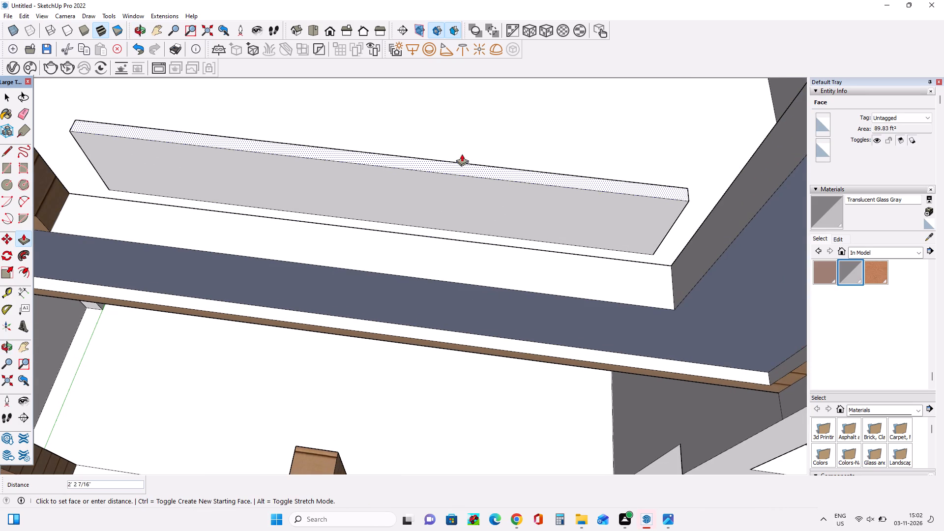
drag(462, 154, 472, 125)
Push the parapet panel's front face back about 1' 1 9/16" to make the panel thinner.
drag(456, 216, 460, 203)
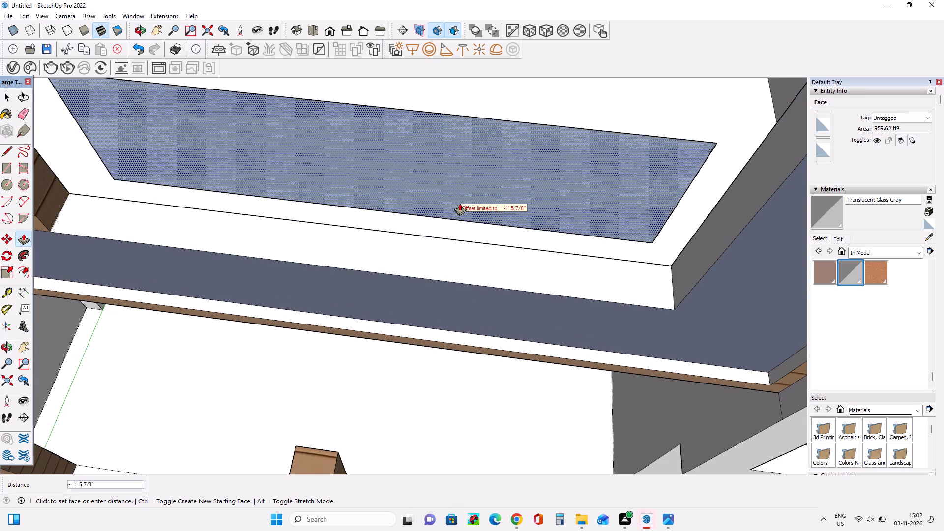
drag(460, 203, 461, 208)
Extend the parapet panel's end face about 3' 6 13/16" to the blue-framed opening's jamb on the side away from the wood posts.
middle_drag(505, 224, 626, 217)
scroll(695, 193, down, 3)
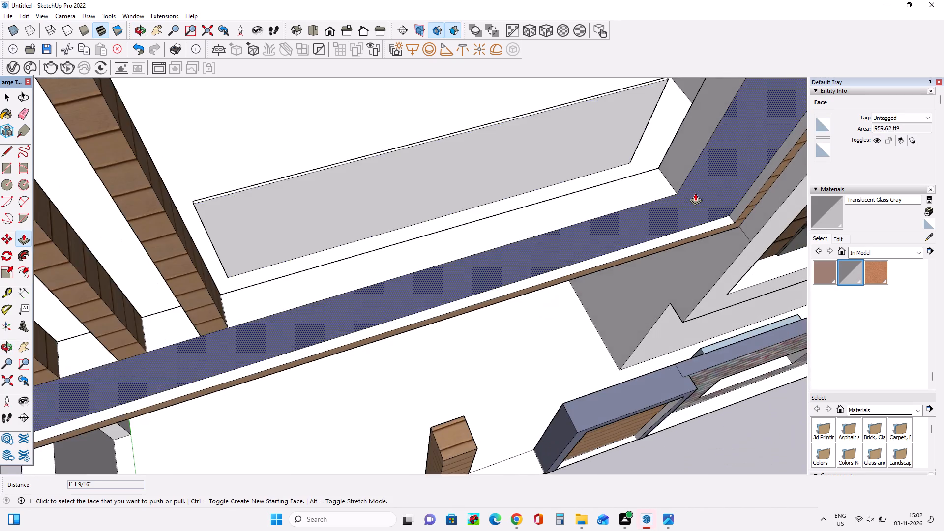
scroll(695, 193, down, 9)
middle_drag(672, 215, 481, 78)
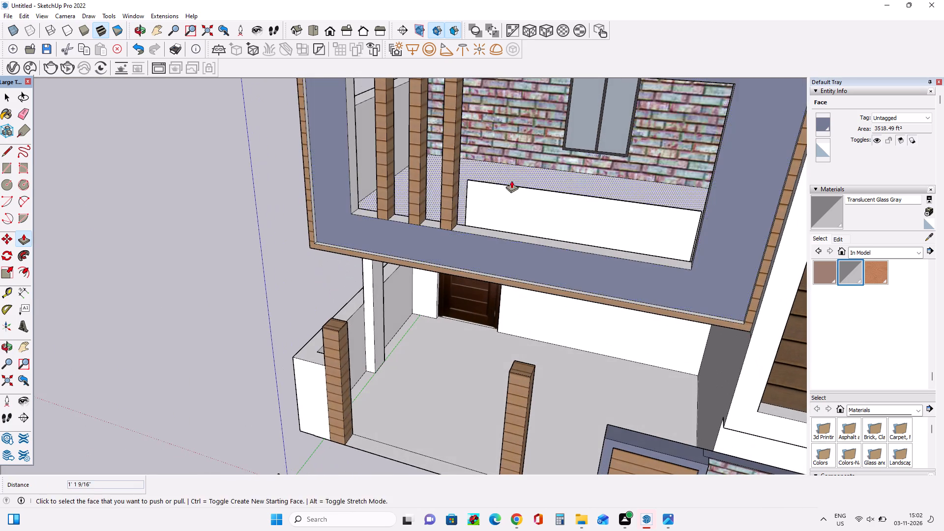
middle_drag(535, 168, 562, 105)
scroll(508, 118, down, 4)
middle_drag(593, 167, 601, 217)
scroll(601, 132, up, 14)
middle_drag(736, 318, 685, 274)
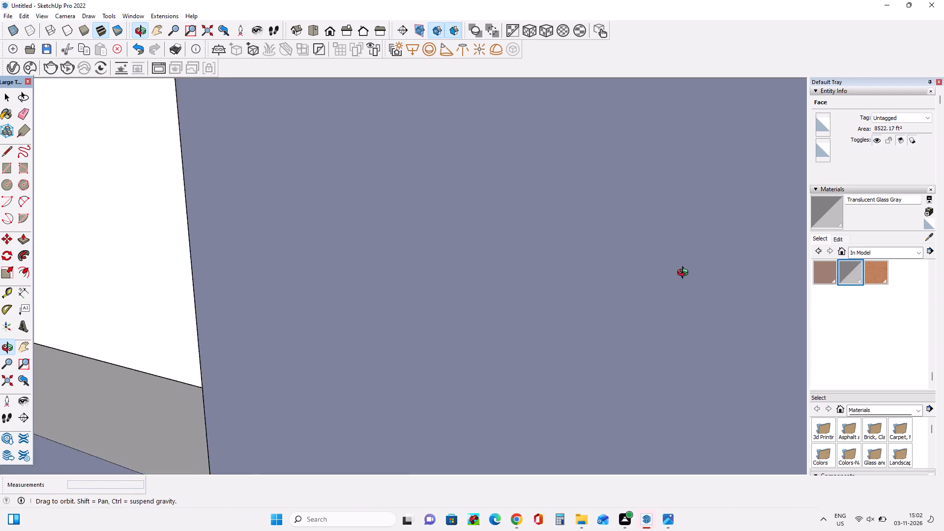
middle_drag(685, 274, 710, 282)
middle_drag(535, 285, 572, 315)
scroll(558, 305, up, 9)
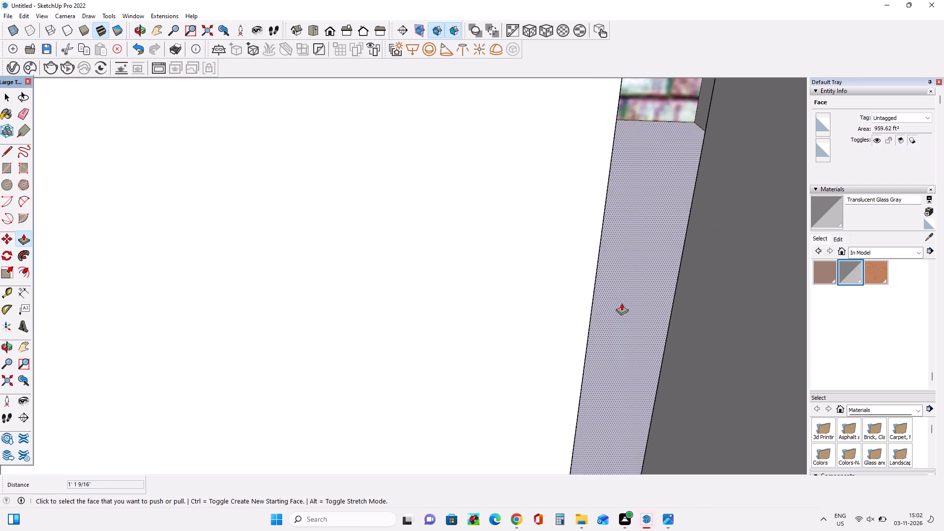
middle_drag(621, 303, 607, 311)
middle_drag(479, 292, 519, 310)
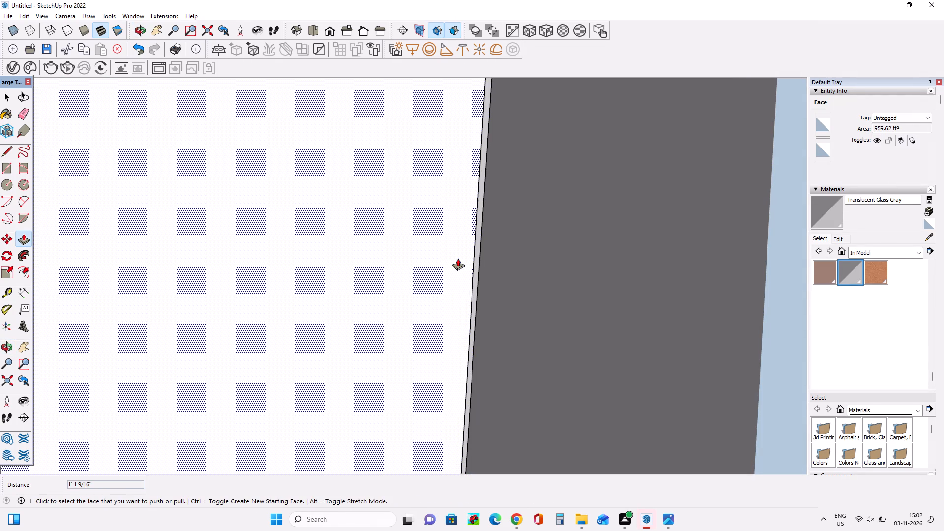
scroll(474, 266, up, 5)
middle_drag(476, 269, 466, 279)
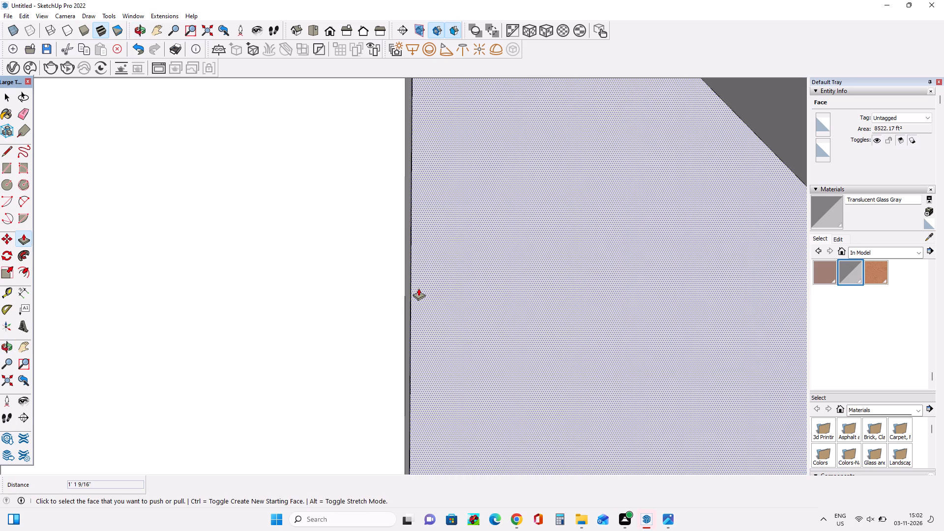
drag(408, 299, 656, 374)
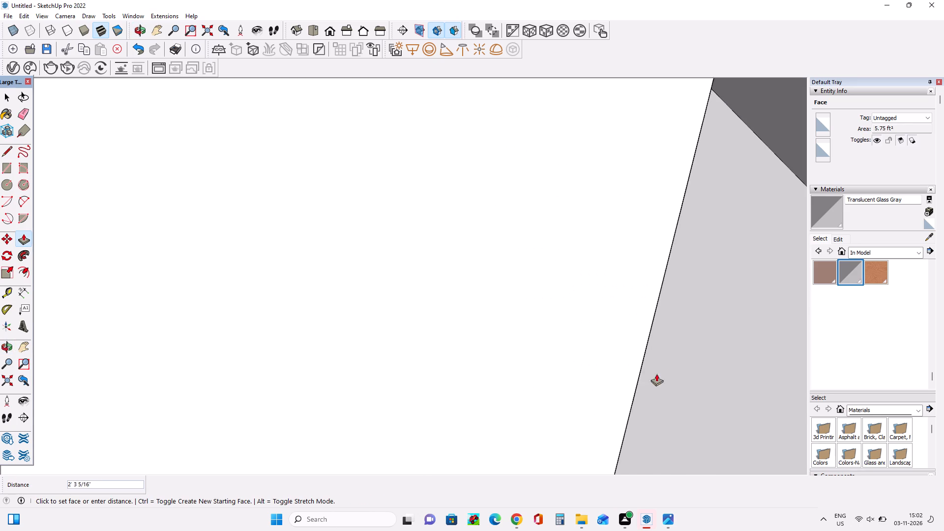
drag(656, 374, 802, 402)
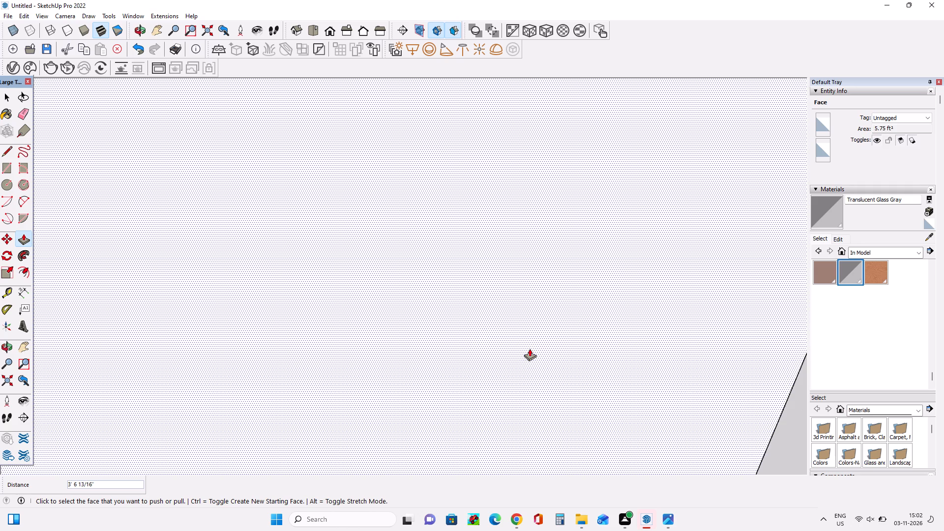
Extend the parapet panel's other end about 20' 1/4" behind the wood posts of the blue-framed opening.
scroll(477, 321, down, 16)
scroll(481, 168, down, 2)
scroll(419, 274, down, 6)
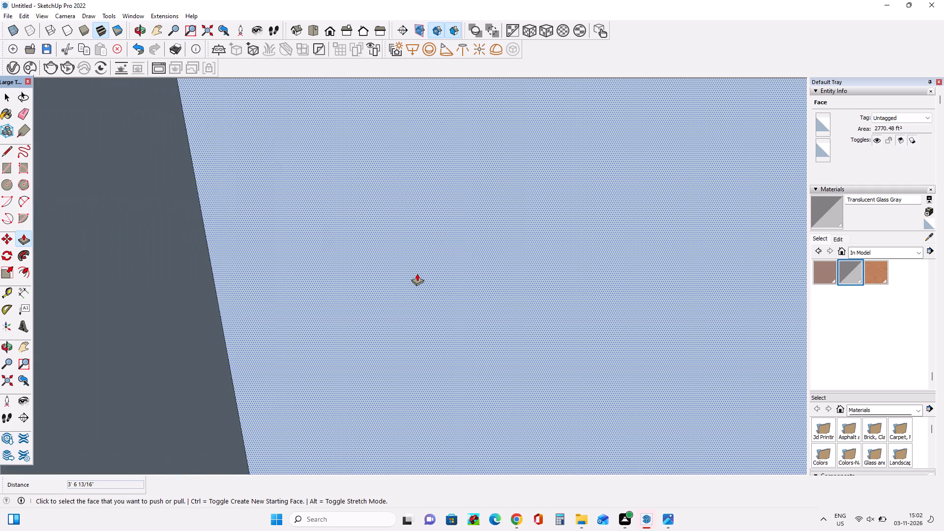
scroll(417, 273, down, 4)
scroll(417, 273, down, 20)
scroll(417, 273, down, 5)
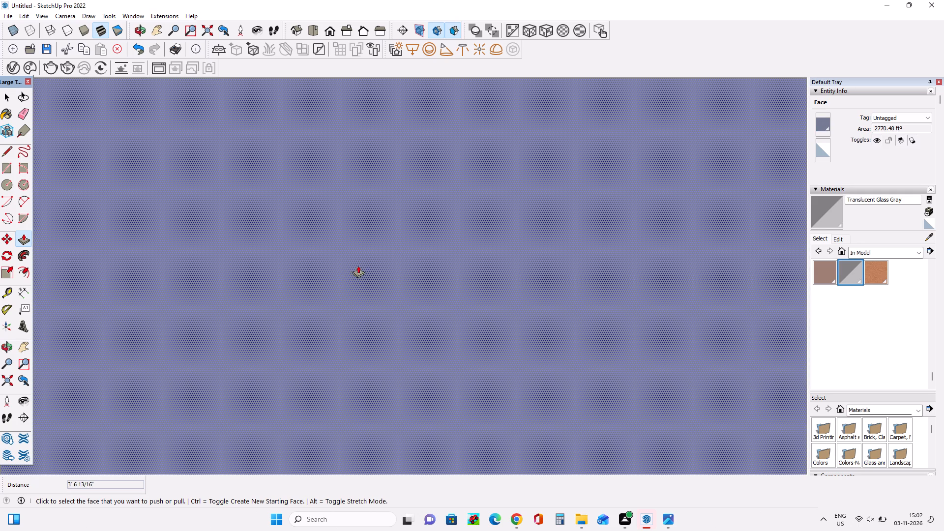
scroll(496, 260, down, 5)
scroll(421, 247, down, 17)
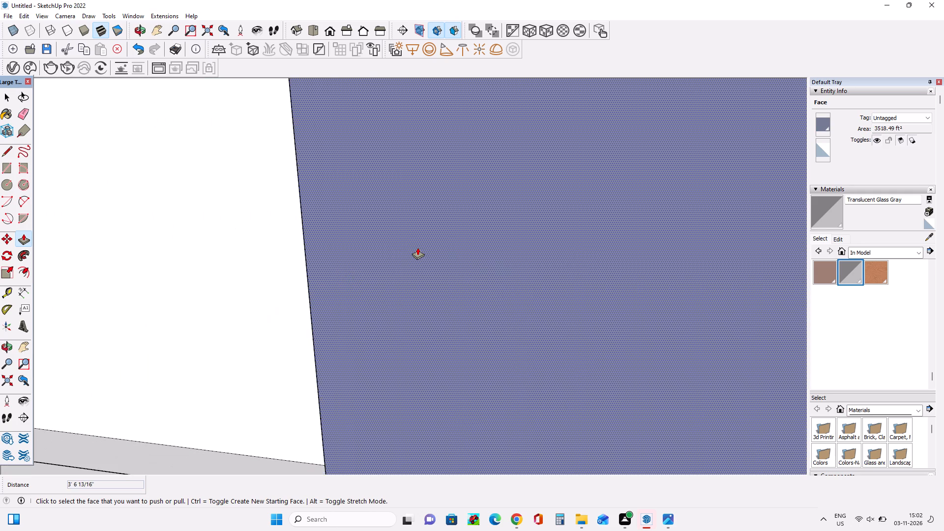
scroll(417, 247, down, 8)
scroll(334, 246, down, 10)
middle_drag(344, 246, 507, 244)
scroll(347, 246, down, 1)
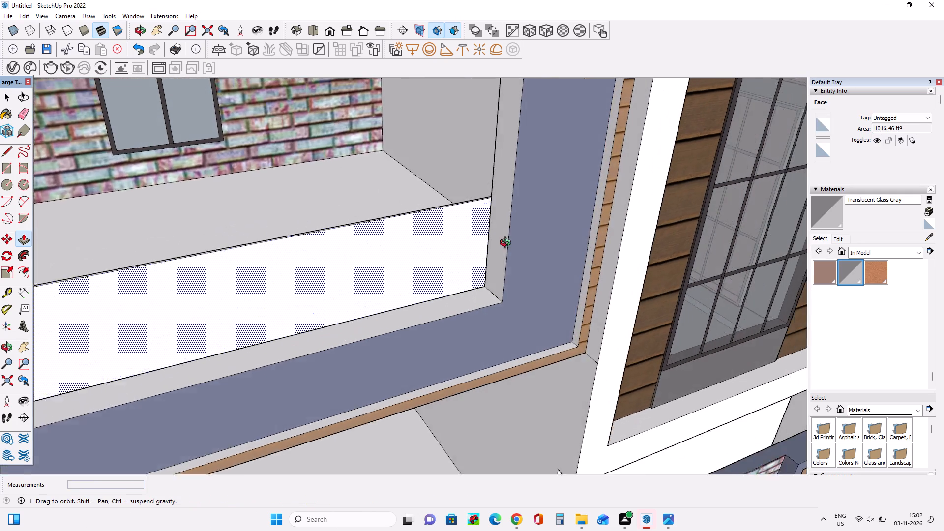
middle_drag(507, 244, 524, 244)
scroll(546, 215, down, 5)
middle_drag(468, 225, 637, 183)
middle_drag(454, 218, 338, 241)
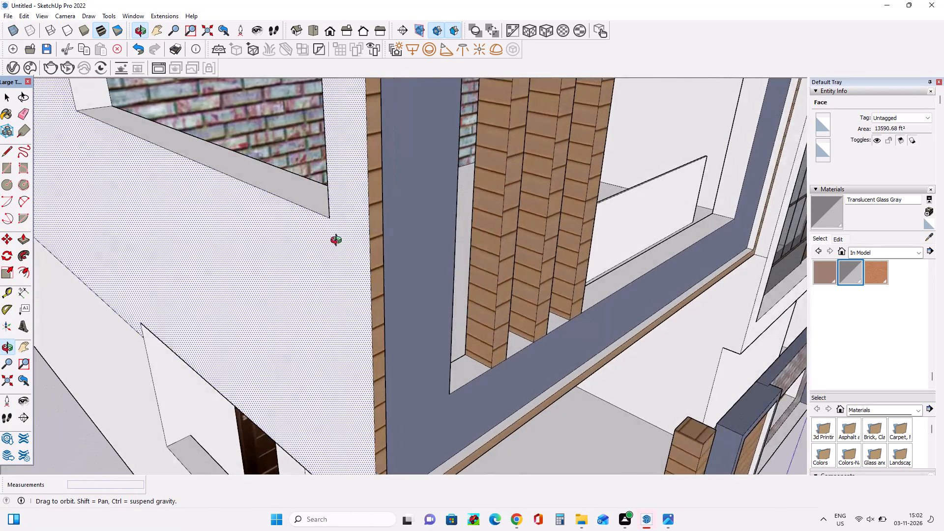
middle_drag(338, 241, 315, 246)
scroll(434, 241, up, 3)
middle_drag(434, 242, 423, 257)
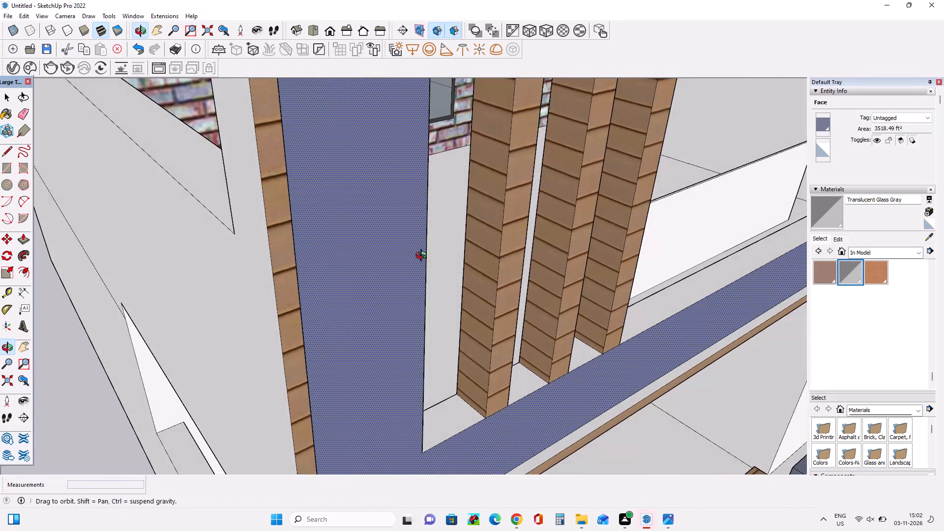
middle_drag(423, 257, 420, 263)
scroll(408, 263, up, 4)
middle_drag(408, 263, 324, 243)
scroll(230, 234, down, 4)
middle_drag(240, 253, 290, 279)
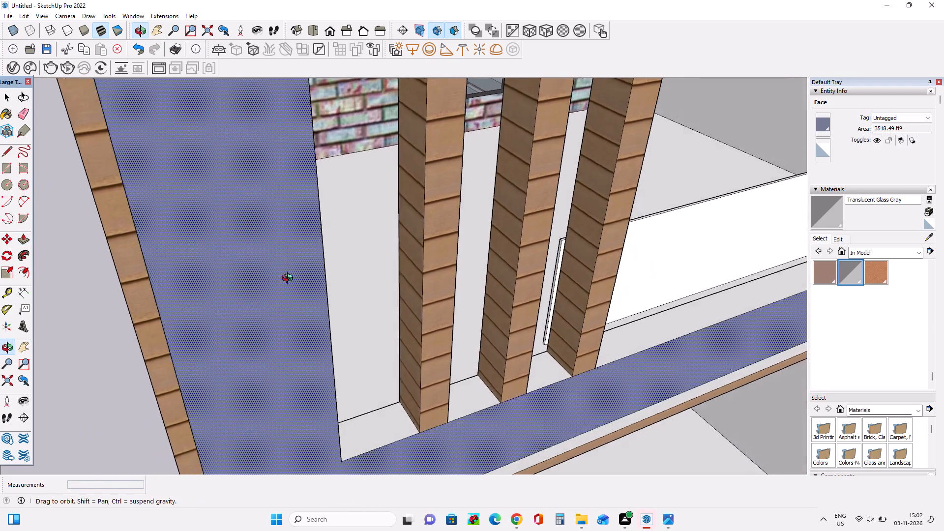
middle_drag(290, 279, 304, 275)
scroll(497, 290, up, 5)
middle_drag(550, 296, 490, 297)
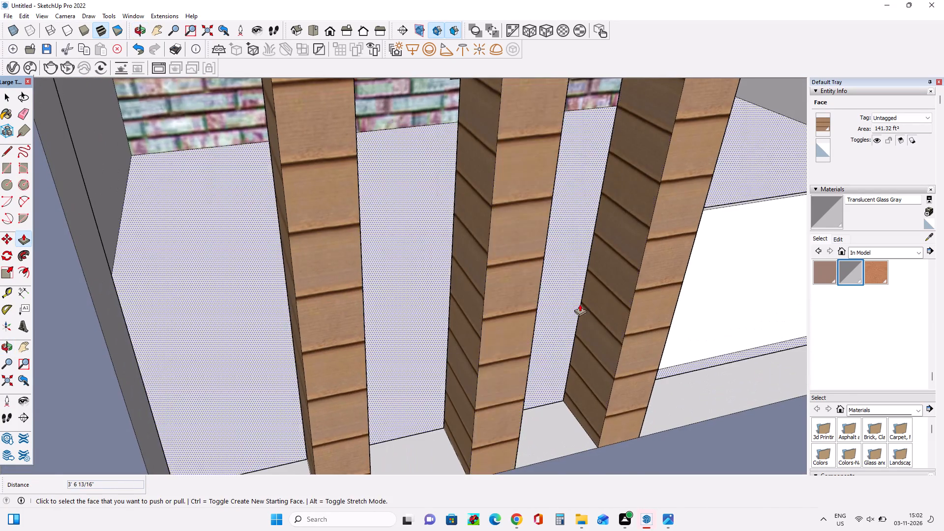
scroll(594, 295, up, 3)
middle_drag(582, 303, 607, 332)
scroll(576, 303, up, 4)
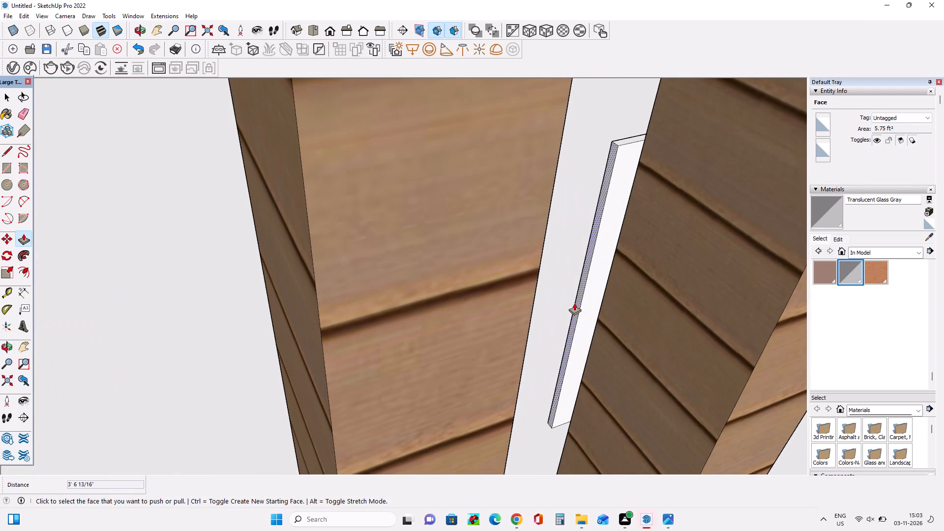
click(574, 303)
key(Escape)
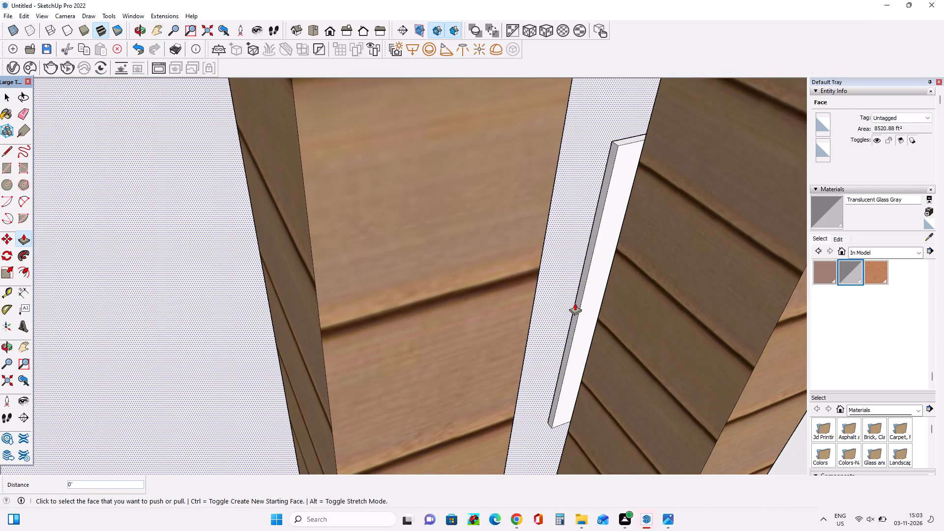
drag(578, 309, 210, 348)
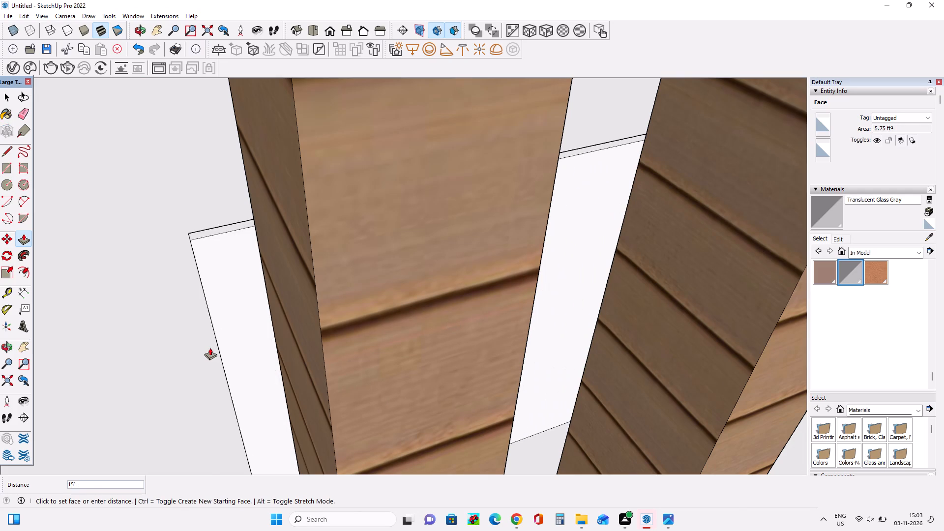
drag(210, 348, 125, 382)
scroll(209, 348, down, 10)
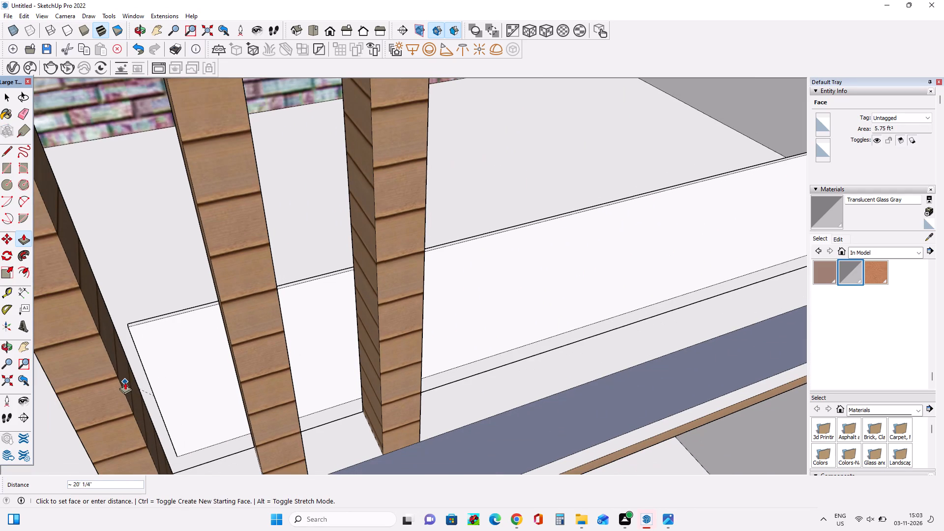
drag(125, 382, 124, 383)
Extend the same panel end a further 12' 10 1/4" to the jamb beyond the wood posts.
scroll(143, 375, up, 8)
middle_drag(159, 379, 198, 394)
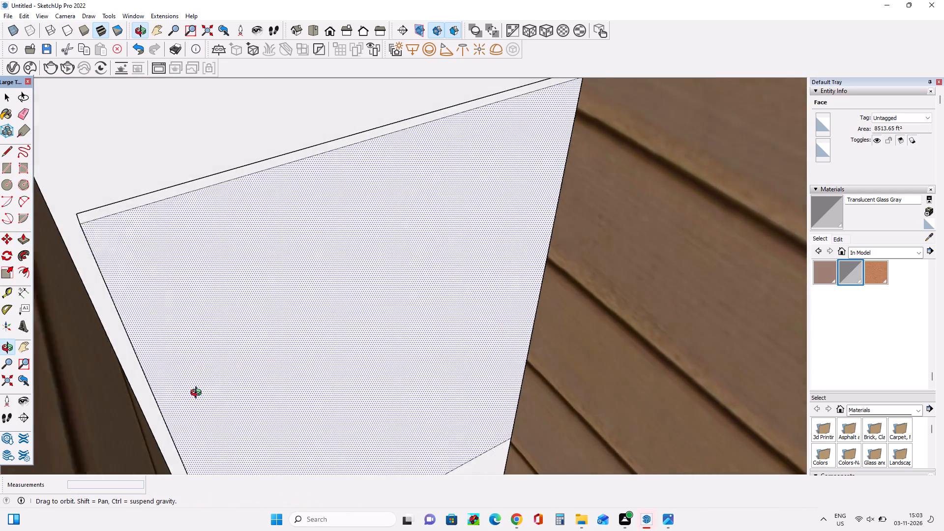
middle_drag(198, 394, 129, 327)
scroll(130, 328, down, 12)
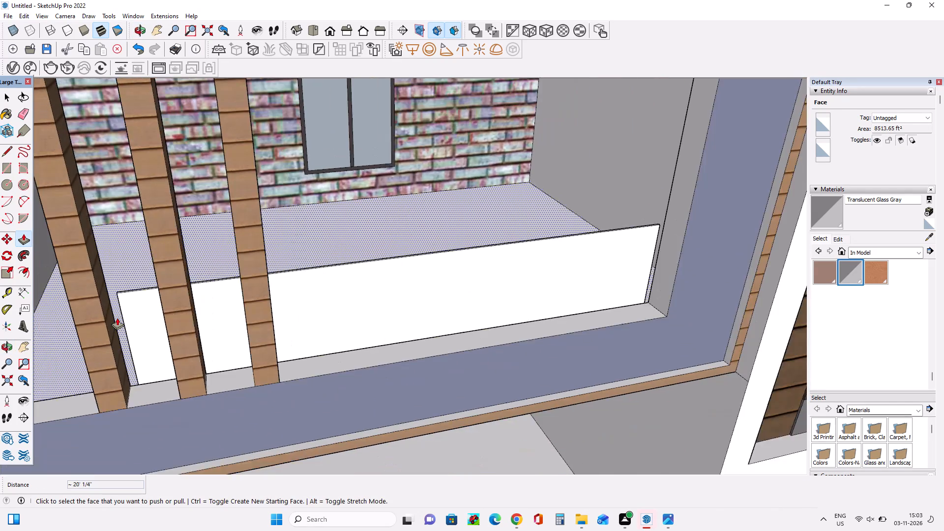
scroll(117, 318, down, 11)
middle_drag(65, 327, 195, 295)
scroll(165, 370, up, 2)
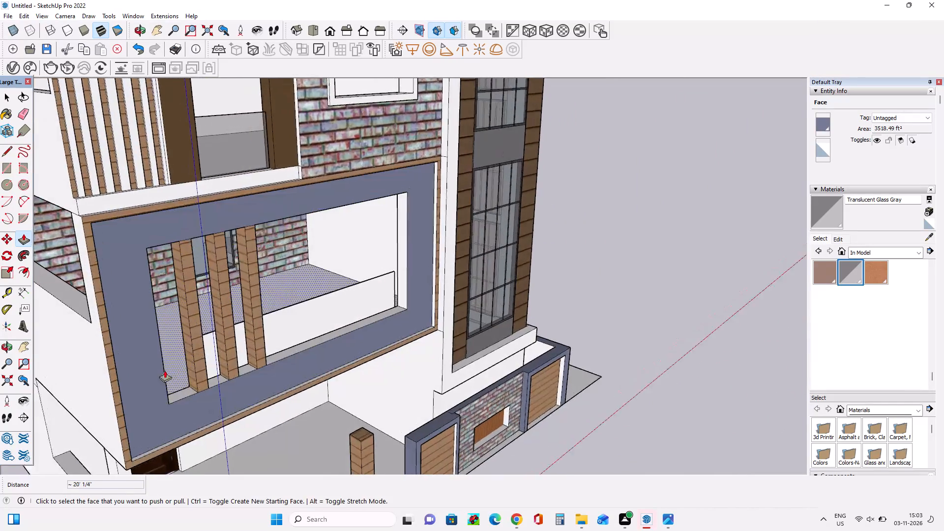
scroll(165, 370, up, 19)
middle_drag(234, 375, 242, 379)
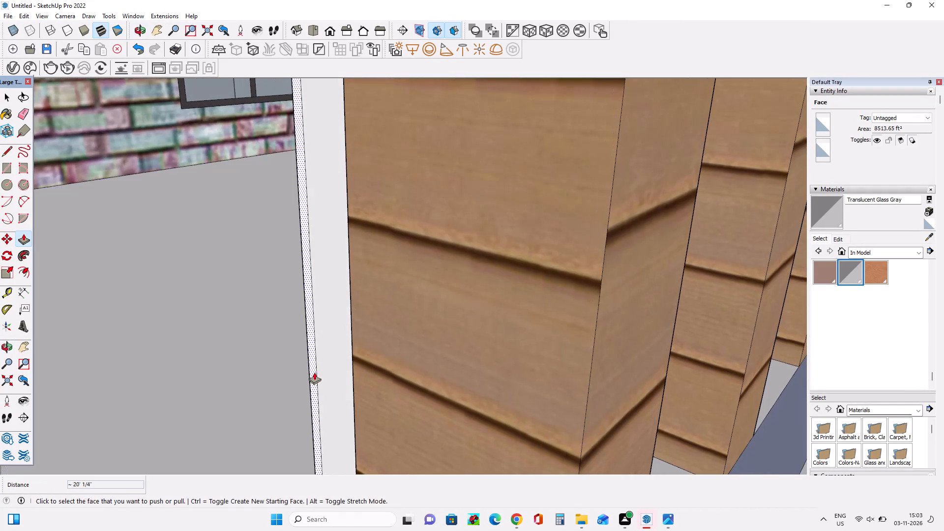
drag(314, 372, 229, 362)
scroll(229, 362, down, 8)
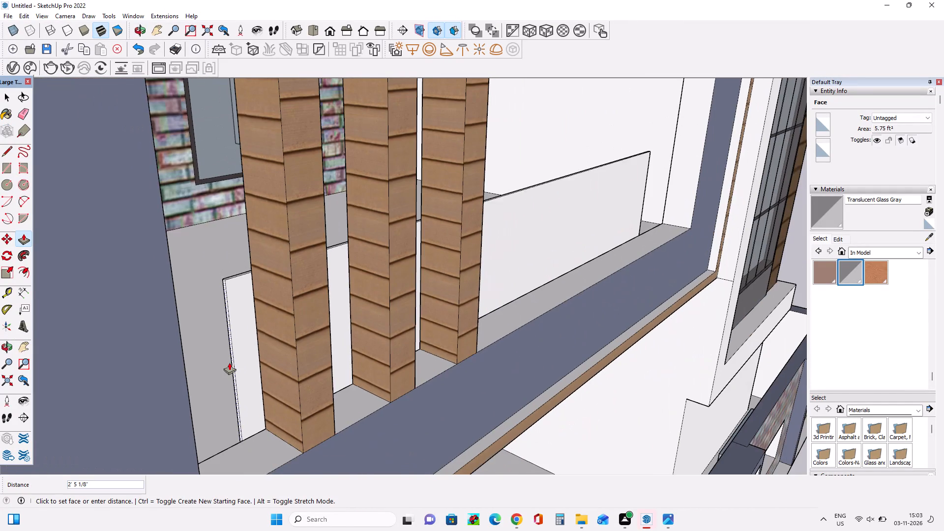
drag(229, 362, 143, 383)
Examine the parapet panel across the blue-framed opening from the front of the building.
scroll(229, 362, down, 3)
middle_drag(284, 363, 76, 327)
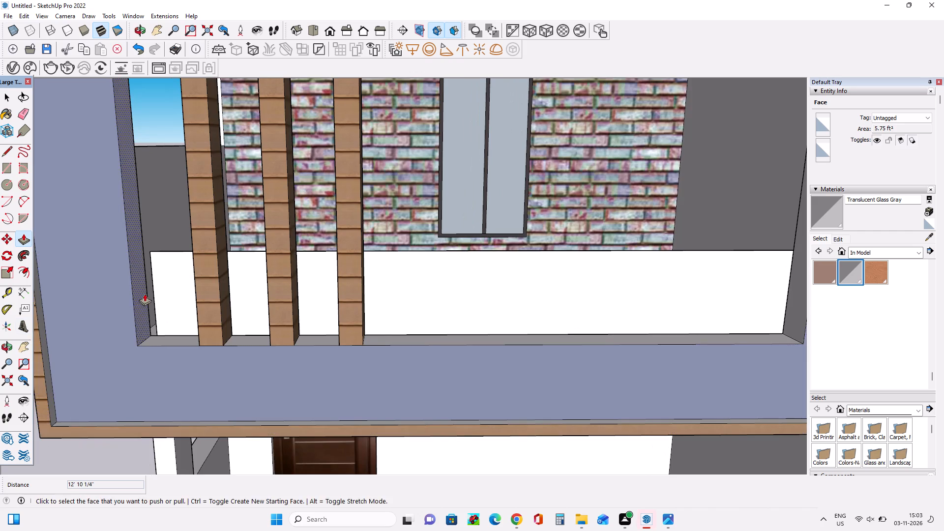
middle_drag(145, 294, 188, 261)
scroll(189, 261, down, 18)
middle_drag(261, 269, 252, 287)
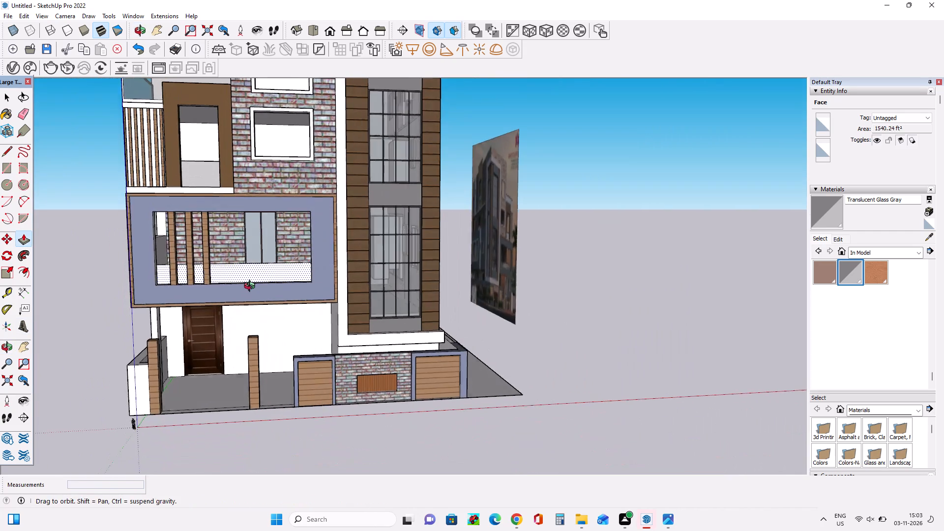
middle_drag(252, 287, 231, 298)
scroll(244, 225, up, 5)
middle_drag(244, 224, 247, 246)
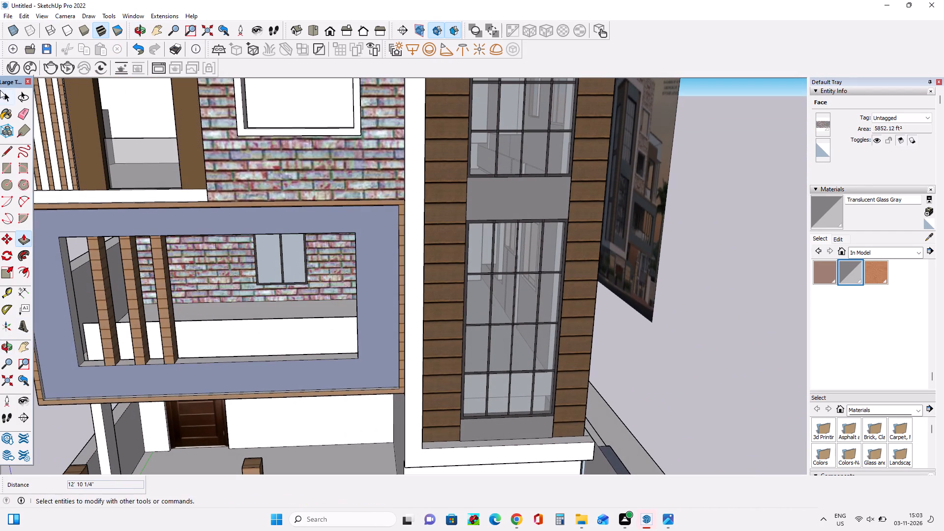
Delete the front face of the parapet panel across the blue-framed opening.
click(5, 98)
click(277, 334)
middle_drag(277, 328, 289, 358)
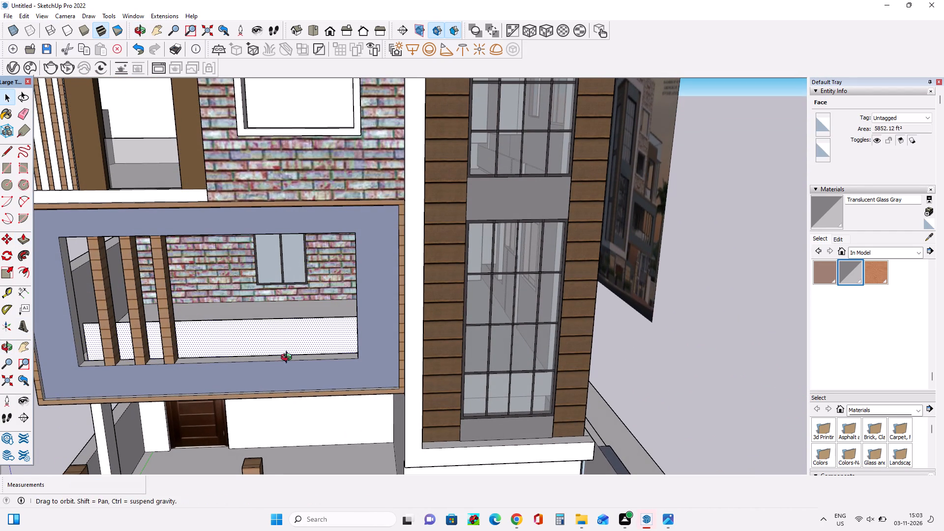
middle_drag(289, 358, 290, 362)
scroll(290, 362, down, 4)
middle_drag(290, 362, 319, 336)
scroll(189, 257, up, 3)
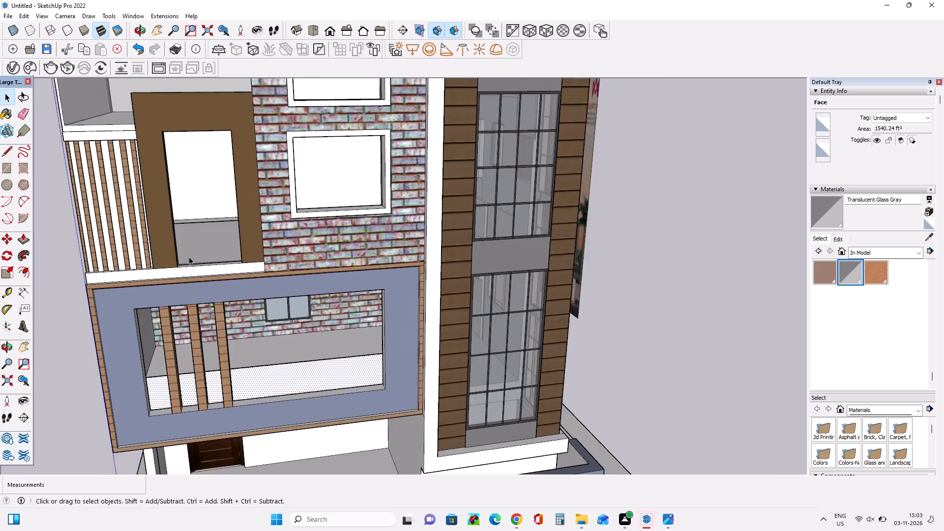
scroll(189, 257, up, 1)
middle_drag(189, 257, 193, 273)
middle_drag(458, 379, 443, 402)
scroll(417, 440, up, 4)
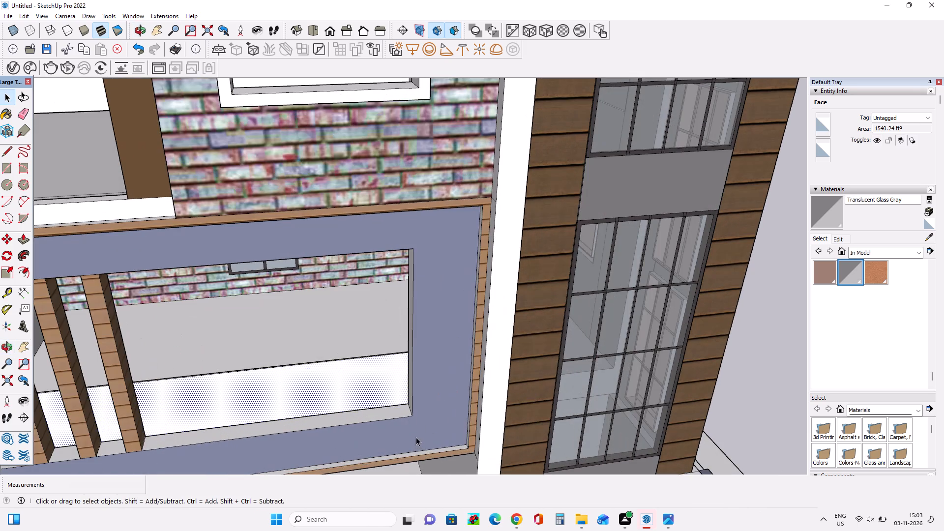
key(Delete)
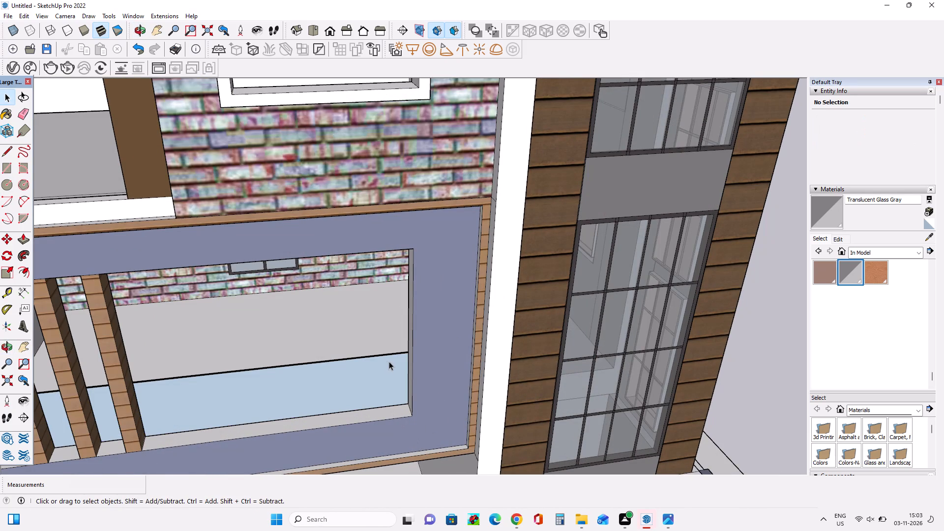
Paint the exposed parapet face behind the blue-framed opening with Translucent Glass Gray.
scroll(389, 361, down, 5)
click(845, 273)
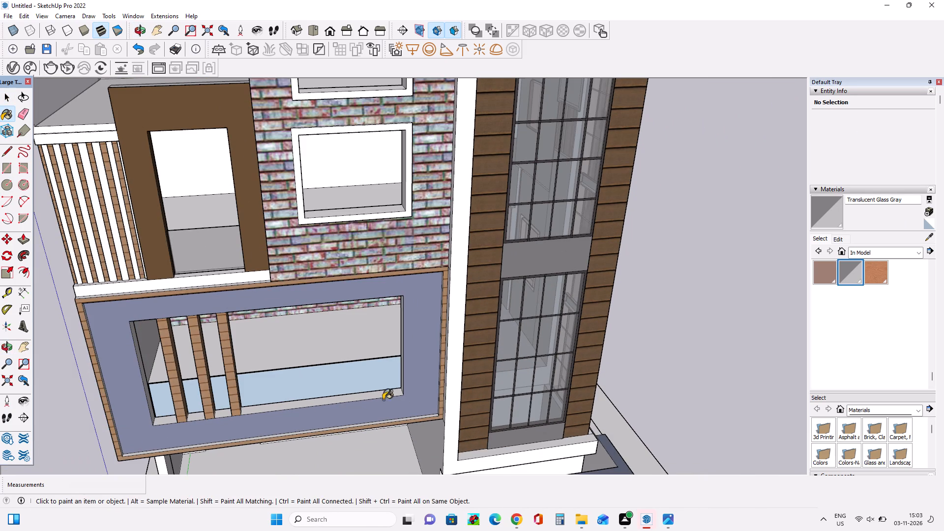
click(370, 387)
Examine the front facade and the glass parapet in the blue-framed opening from several distances and angles.
middle_drag(371, 361, 371, 297)
scroll(370, 297, down, 7)
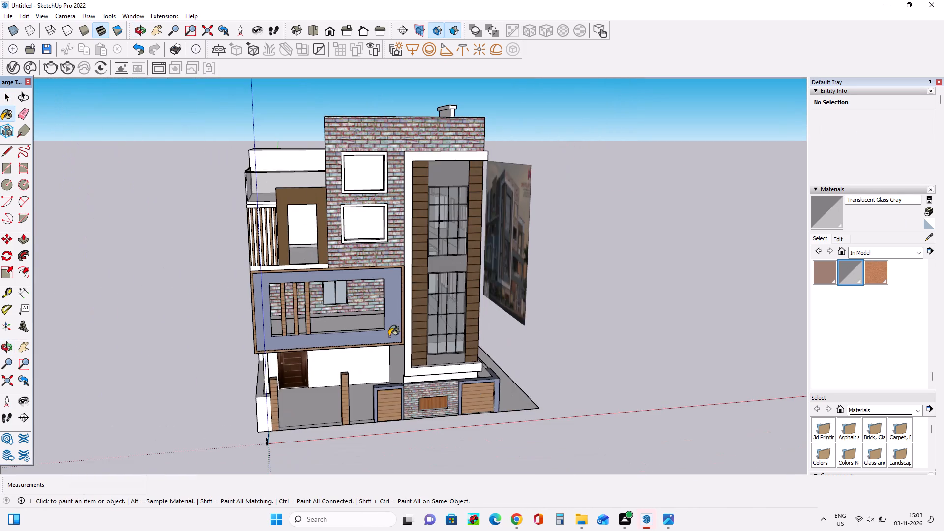
middle_drag(405, 367, 358, 318)
scroll(357, 317, up, 4)
middle_drag(354, 326, 370, 359)
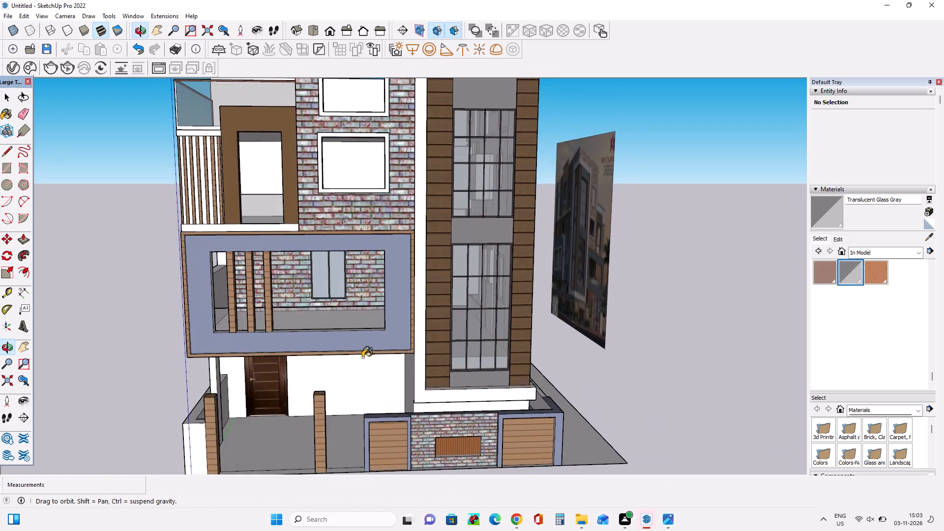
scroll(303, 313, up, 4)
middle_drag(303, 313, 311, 323)
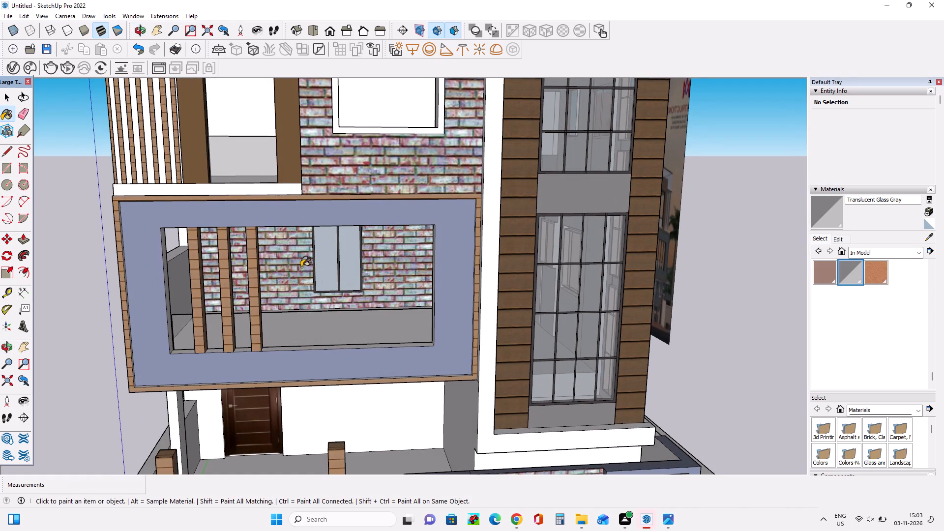
drag(344, 147, 436, 314)
drag(436, 314, 518, 415)
scroll(574, 290, down, 7)
scroll(539, 415, up, 1)
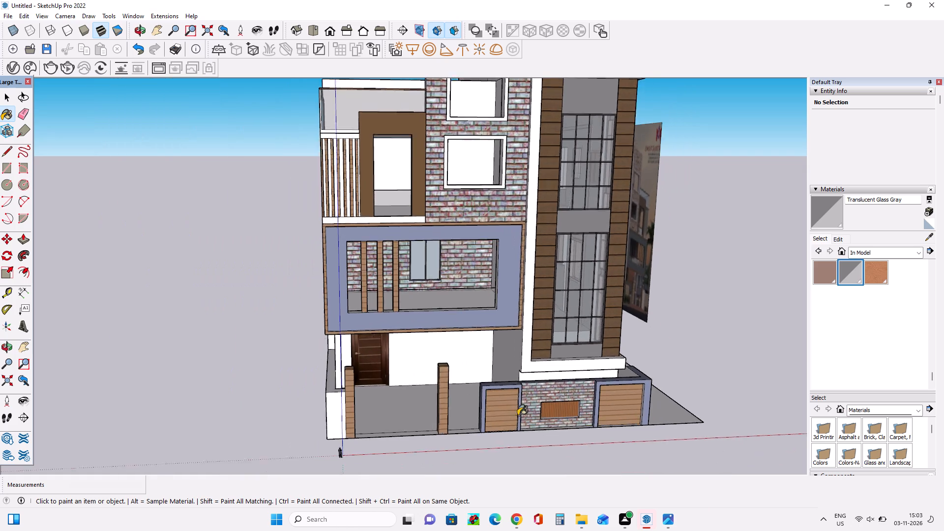
scroll(518, 415, up, 3)
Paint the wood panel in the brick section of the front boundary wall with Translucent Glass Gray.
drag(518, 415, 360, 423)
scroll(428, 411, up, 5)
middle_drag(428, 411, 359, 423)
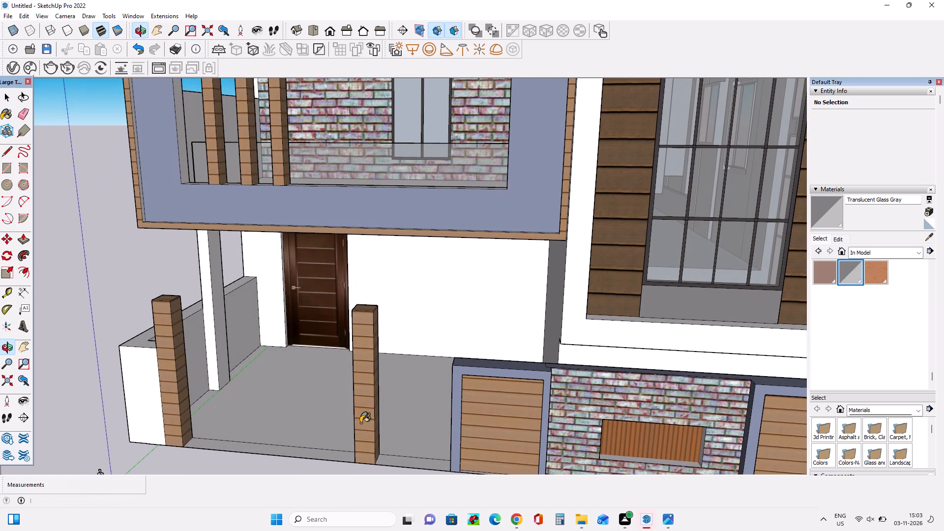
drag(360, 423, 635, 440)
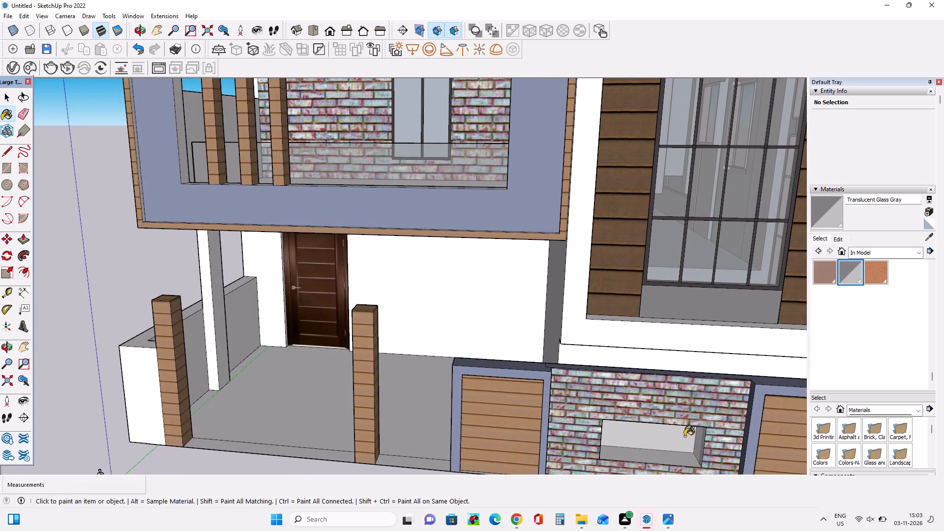
Examine the whole front facade and the boundary wall's brick section from near and far.
scroll(658, 440, down, 11)
scroll(538, 413, down, 3)
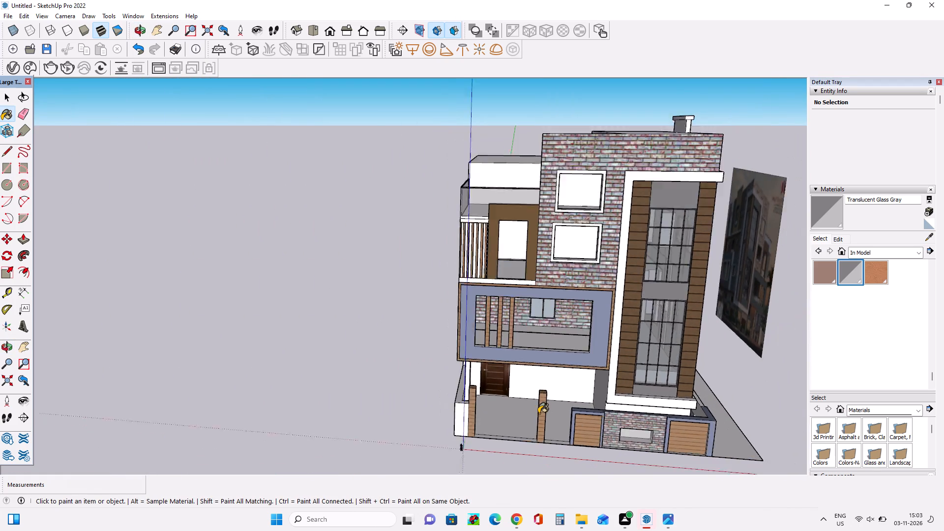
scroll(538, 413, down, 1)
scroll(748, 401, up, 4)
click(343, 229)
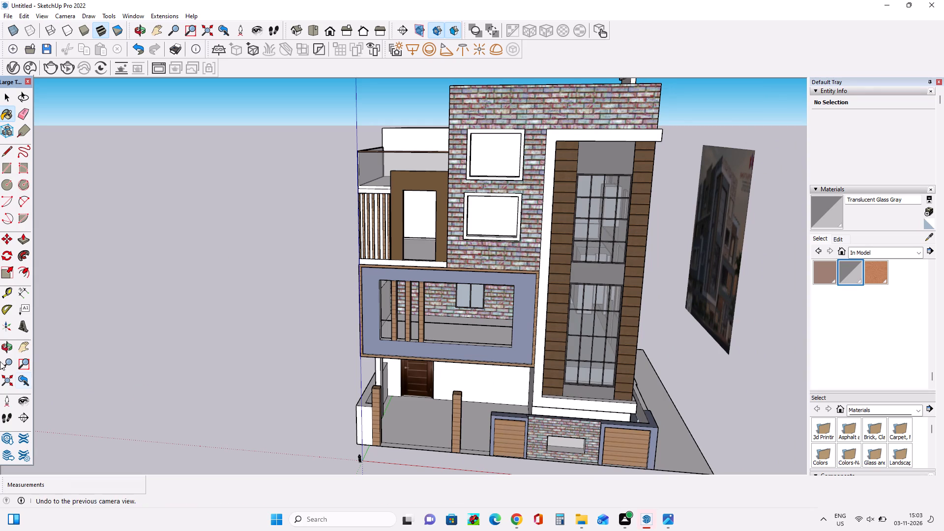
click(20, 340)
drag(396, 364, 206, 323)
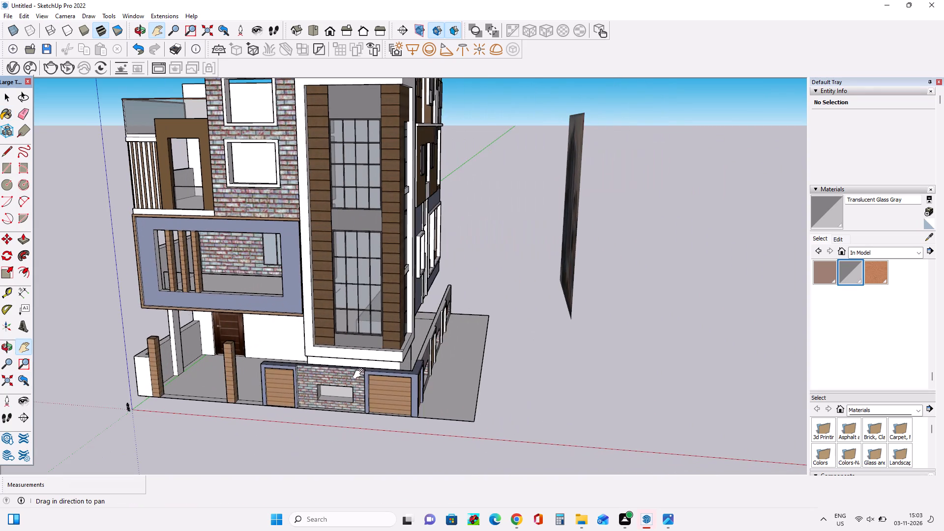
middle_drag(382, 387, 390, 393)
drag(358, 335, 431, 352)
scroll(404, 453, up, 6)
middle_drag(402, 447, 400, 434)
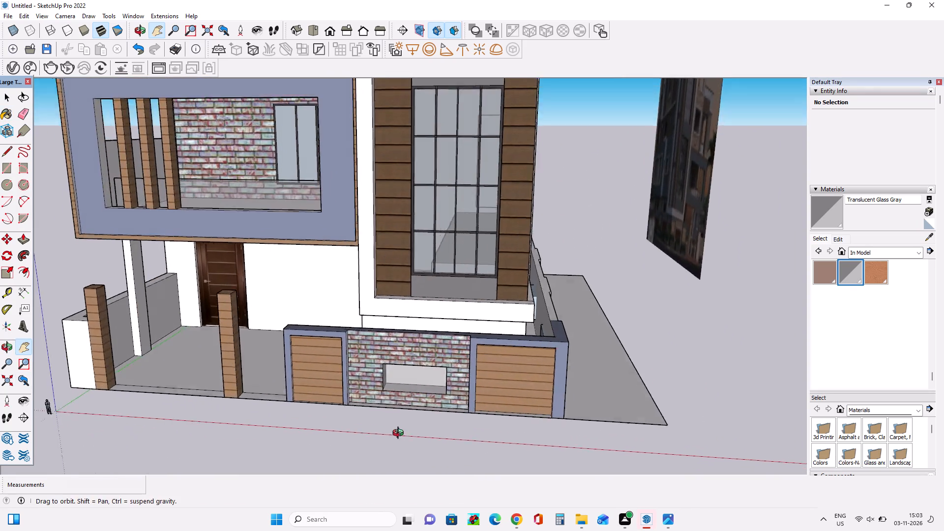
middle_drag(400, 434, 410, 374)
scroll(412, 326, up, 8)
drag(412, 326, 418, 344)
click(418, 344)
middle_drag(417, 358, 373, 363)
drag(490, 335, 941, 239)
drag(621, 284, 421, 343)
scroll(535, 308, down, 13)
drag(546, 305, 943, 248)
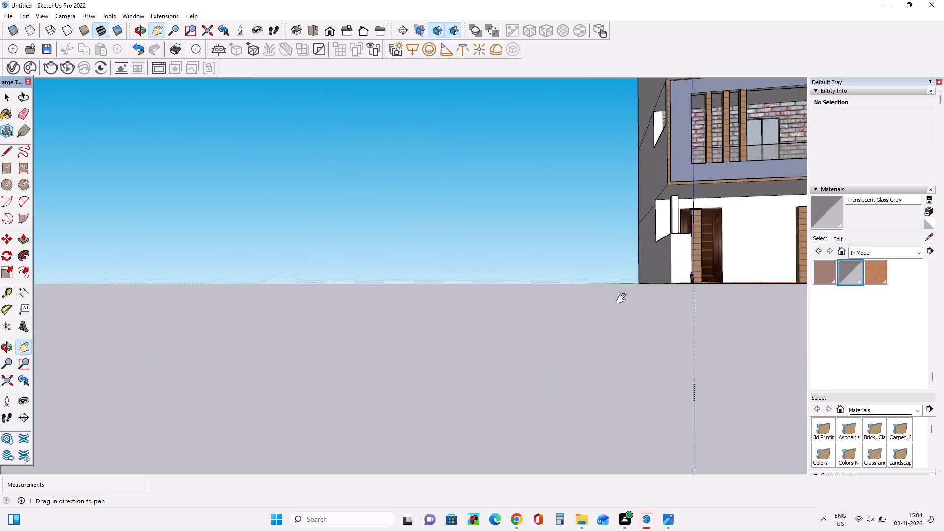
drag(648, 287, 701, 245)
drag(680, 254, 436, 428)
drag(455, 344, 459, 319)
scroll(459, 319, down, 3)
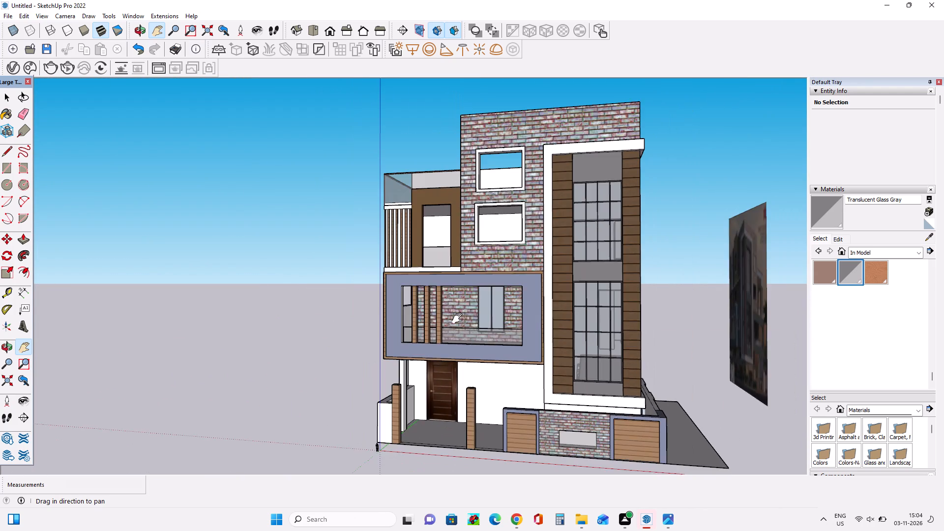
scroll(459, 319, down, 3)
drag(459, 319, 466, 323)
click(503, 340)
Paint the recessed panel in the front boundary wall's brick section with the model's wood material, Material6.
drag(908, 249, 777, 265)
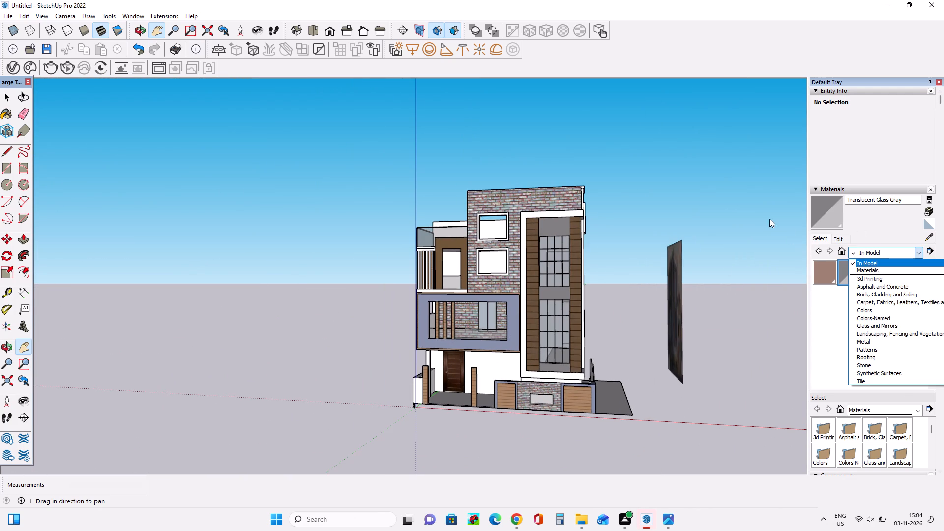
click(883, 265)
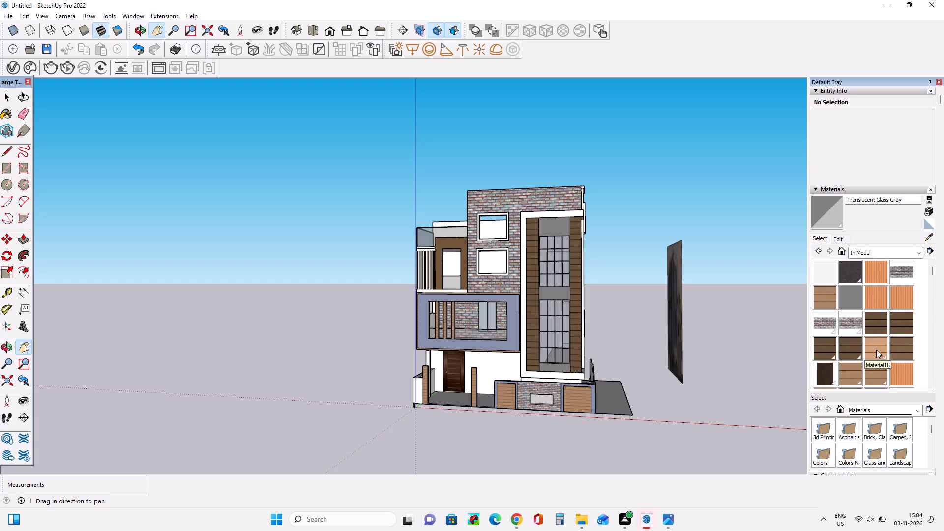
scroll(851, 343, down, 3)
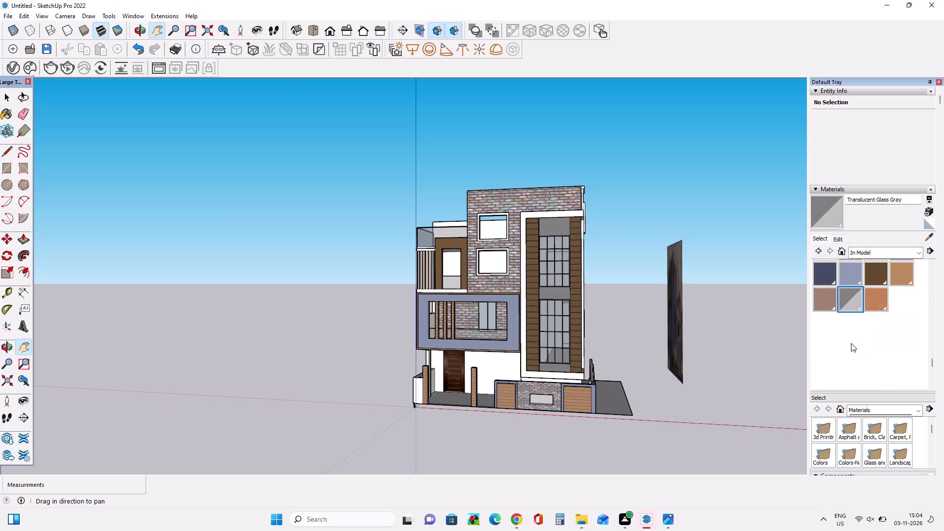
scroll(853, 340, up, 3)
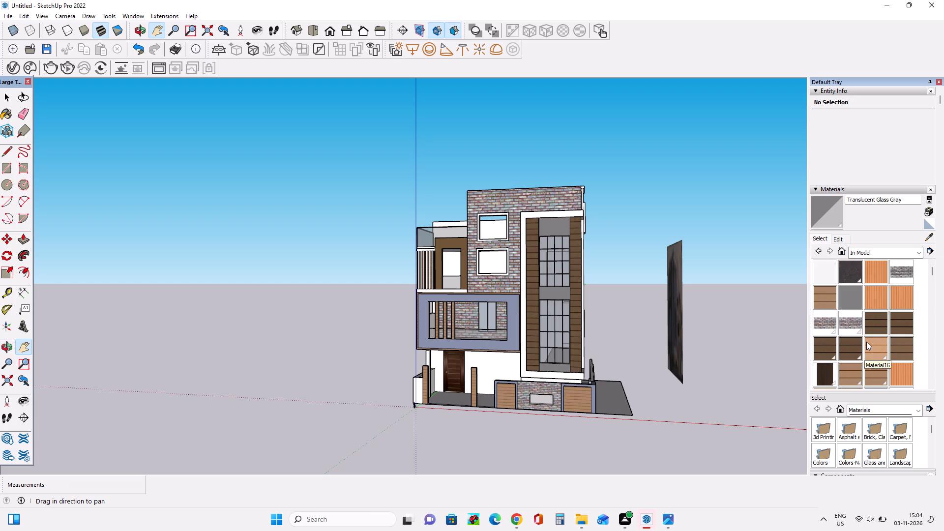
scroll(866, 342, up, 3)
scroll(866, 342, down, 2)
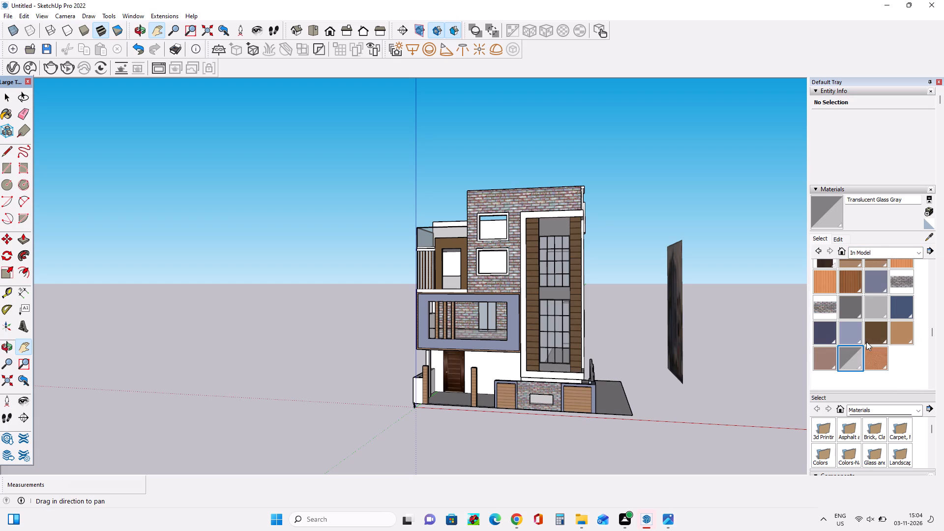
scroll(866, 342, up, 3)
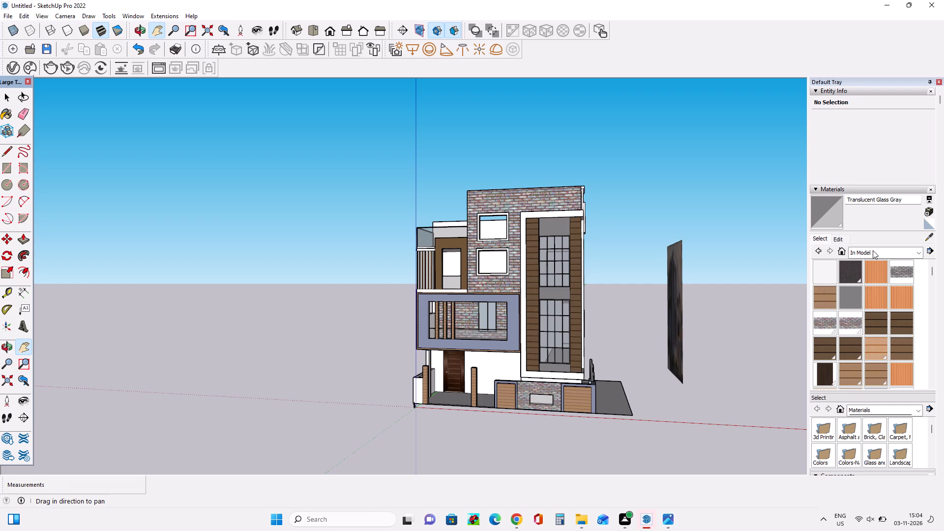
click(873, 250)
click(874, 262)
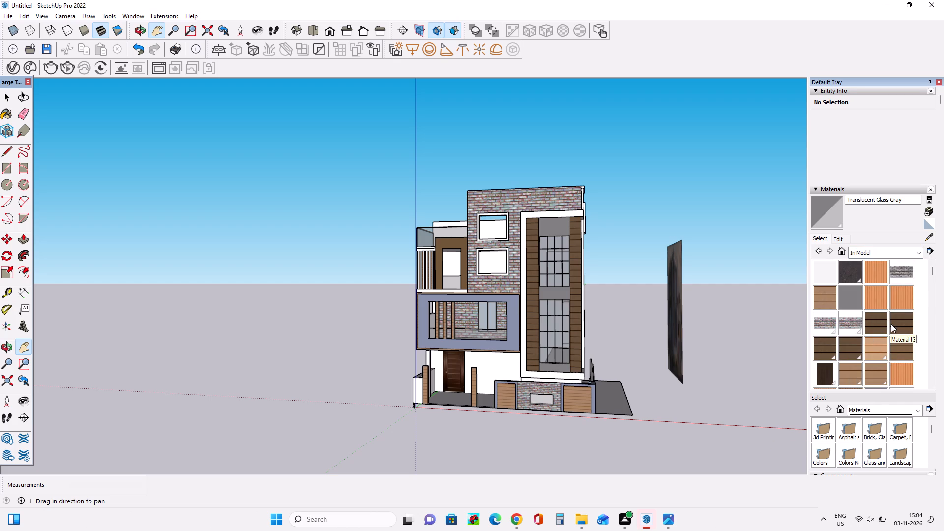
scroll(891, 324, down, 1)
click(853, 341)
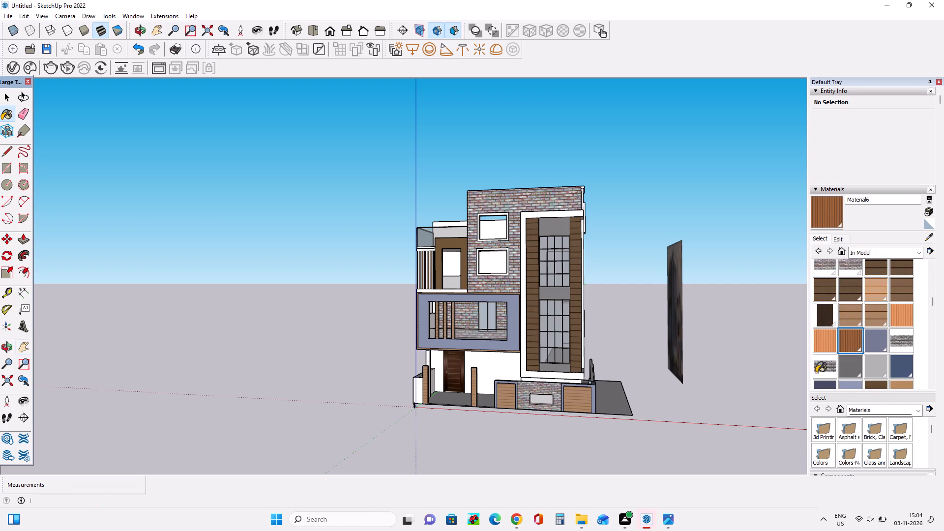
scroll(556, 424, up, 16)
drag(744, 530, 943, 405)
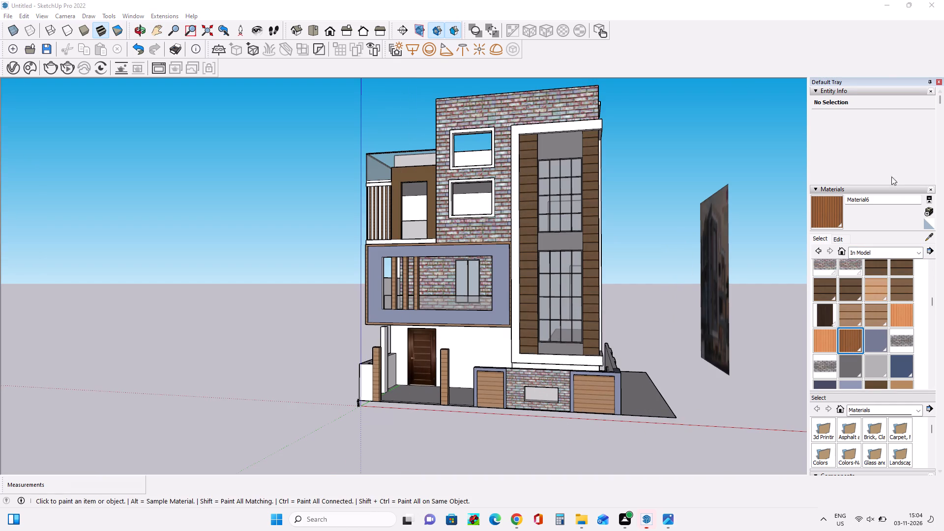
scroll(529, 391, up, 9)
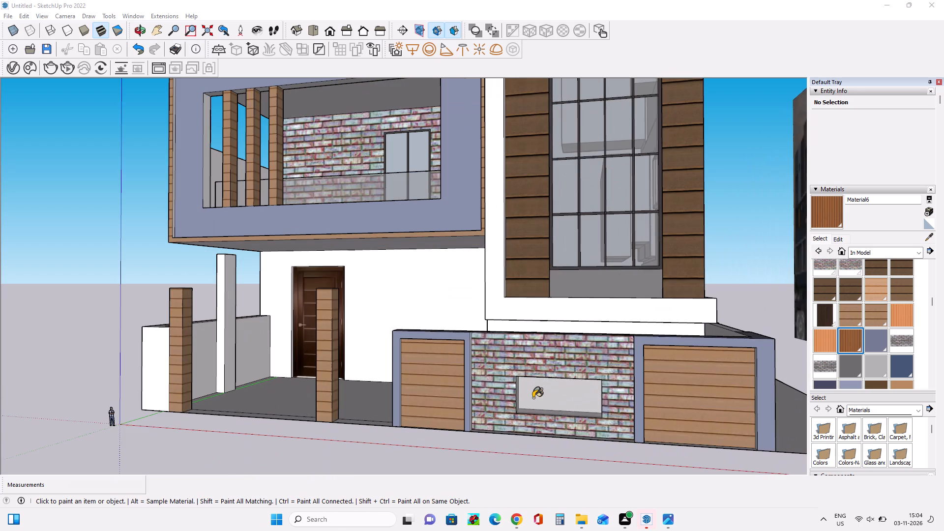
click(539, 391)
Examine the finished building from the front and the street corner beside the reference image.
middle_drag(434, 368, 440, 373)
scroll(398, 351, down, 8)
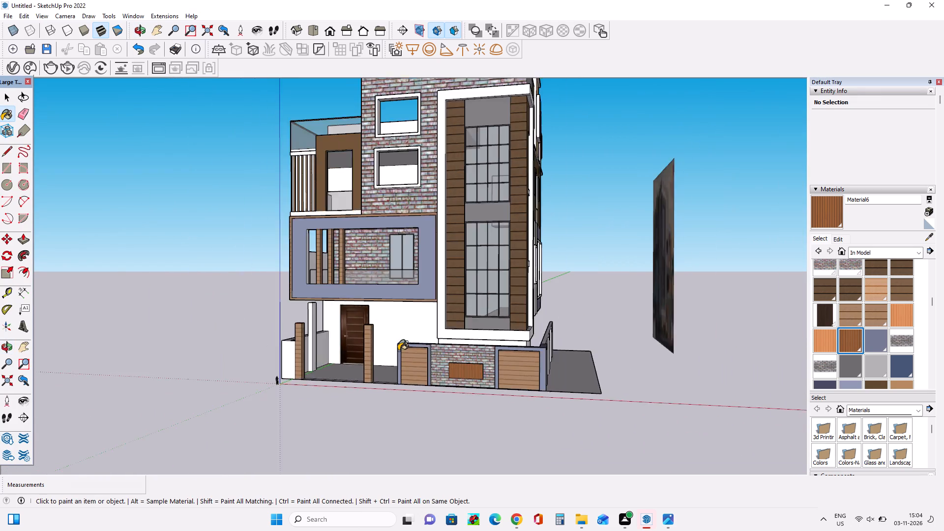
scroll(398, 351, down, 7)
scroll(443, 189, up, 5)
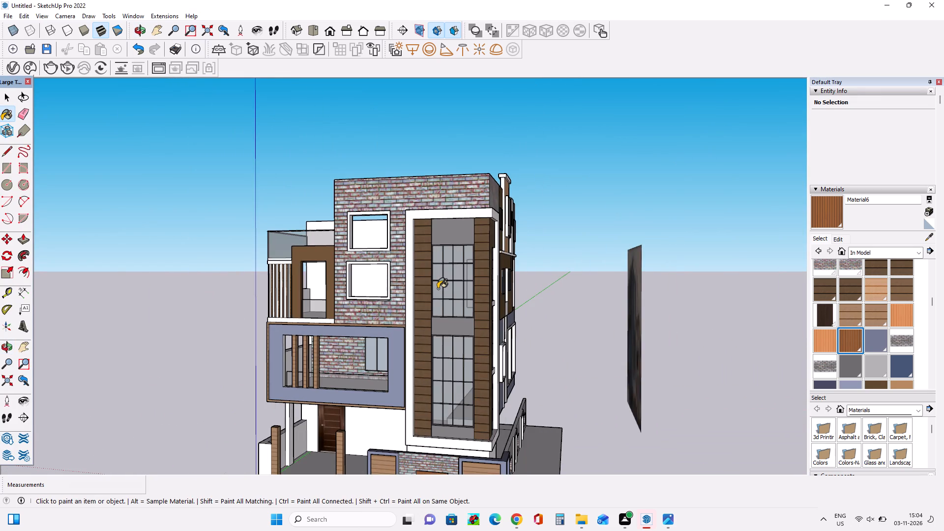
scroll(438, 289, down, 2)
middle_click(441, 332)
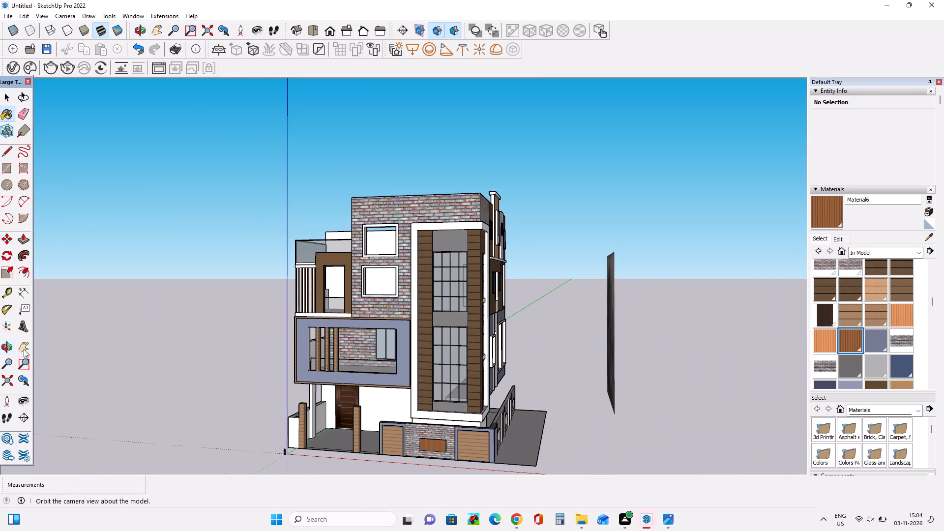
click(28, 348)
drag(388, 354, 439, 328)
scroll(552, 336, up, 3)
drag(523, 343, 554, 335)
middle_drag(552, 338, 457, 311)
scroll(419, 309, down, 4)
middle_drag(460, 314, 447, 365)
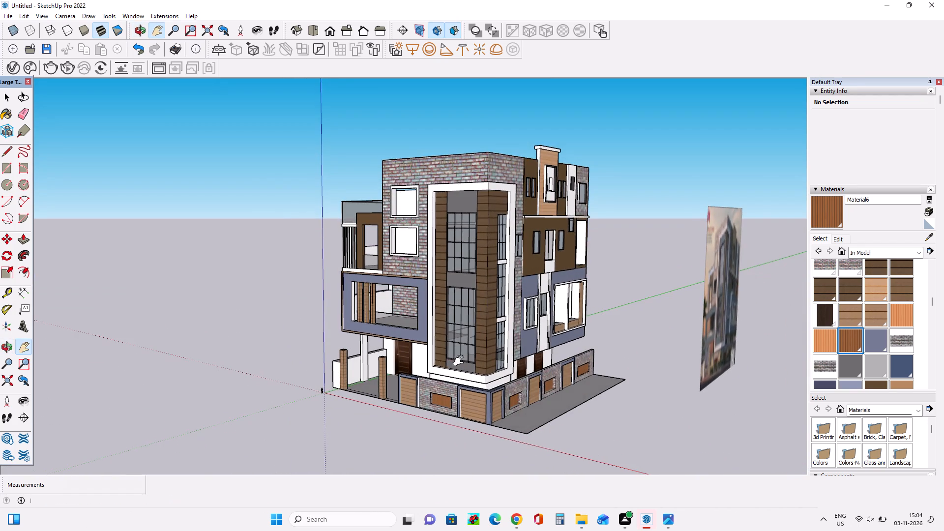
scroll(483, 351, up, 2)
middle_drag(473, 351, 472, 357)
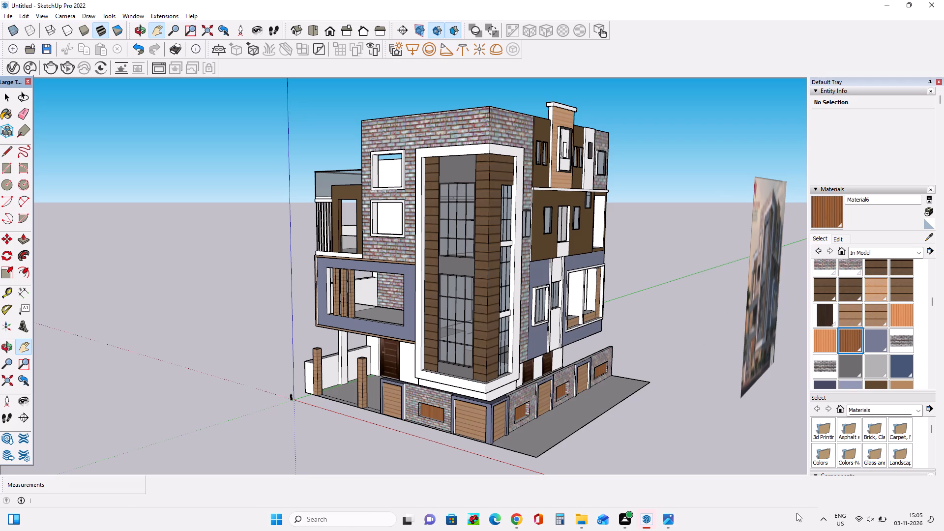
middle_drag(400, 293, 385, 299)
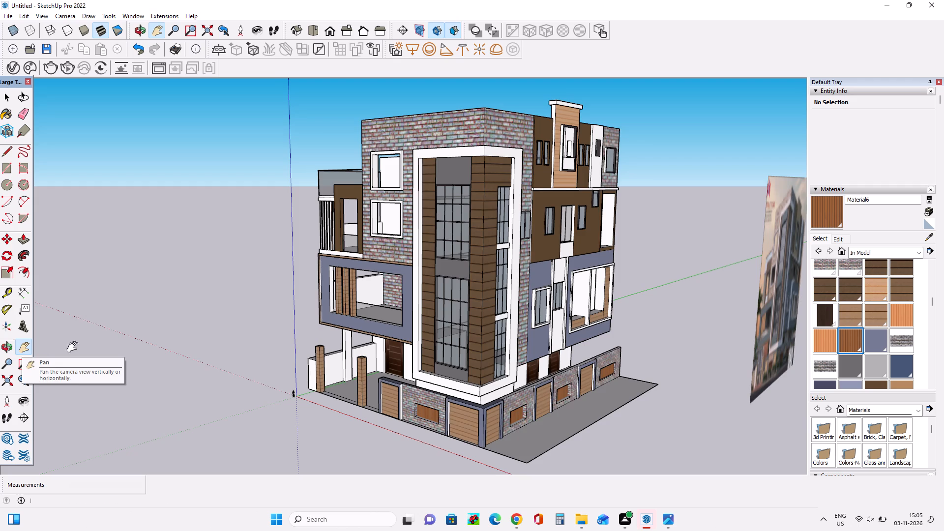
scroll(85, 346, down, 1)
middle_drag(600, 322, 588, 324)
scroll(264, 268, down, 1)
middle_drag(662, 315, 660, 315)
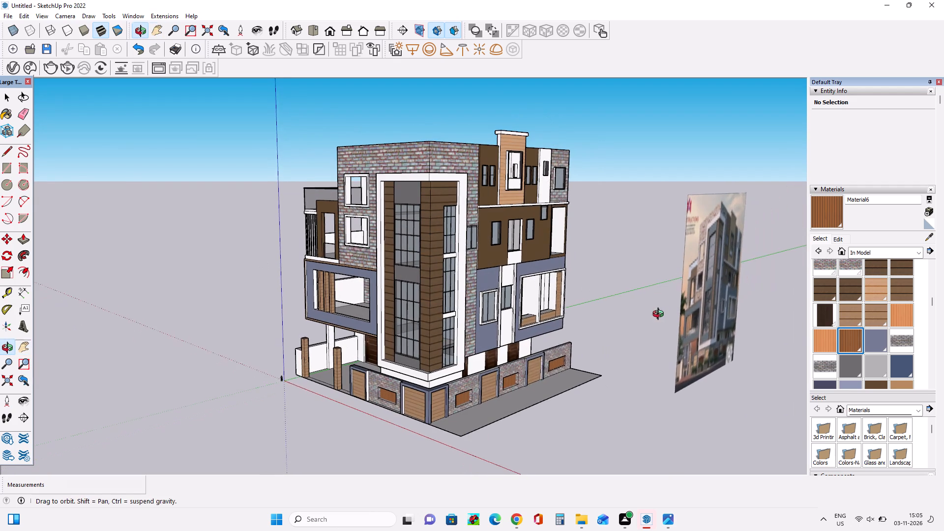
Compare the building's facades, boundary wall panels and corner tower with the reference image from several angles.
middle_drag(660, 315, 376, 299)
scroll(652, 311, down, 3)
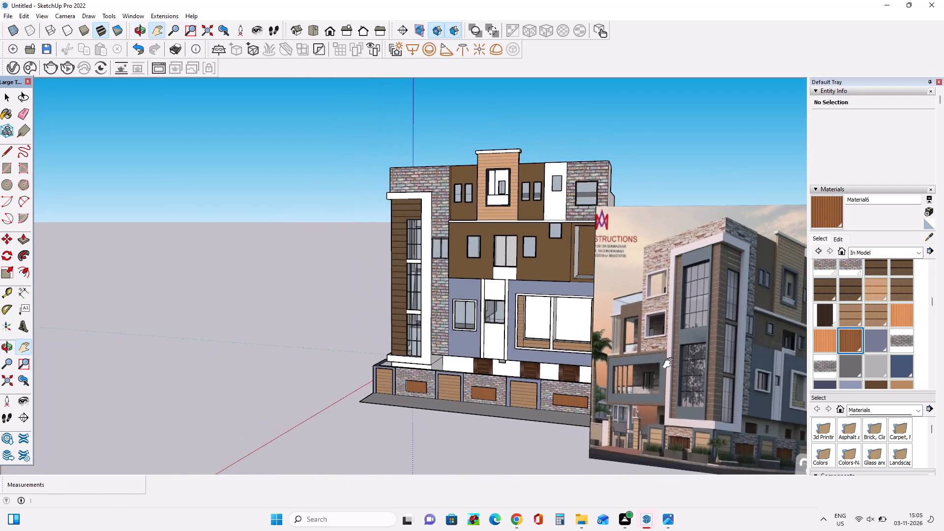
middle_drag(670, 363, 707, 340)
scroll(656, 421, up, 13)
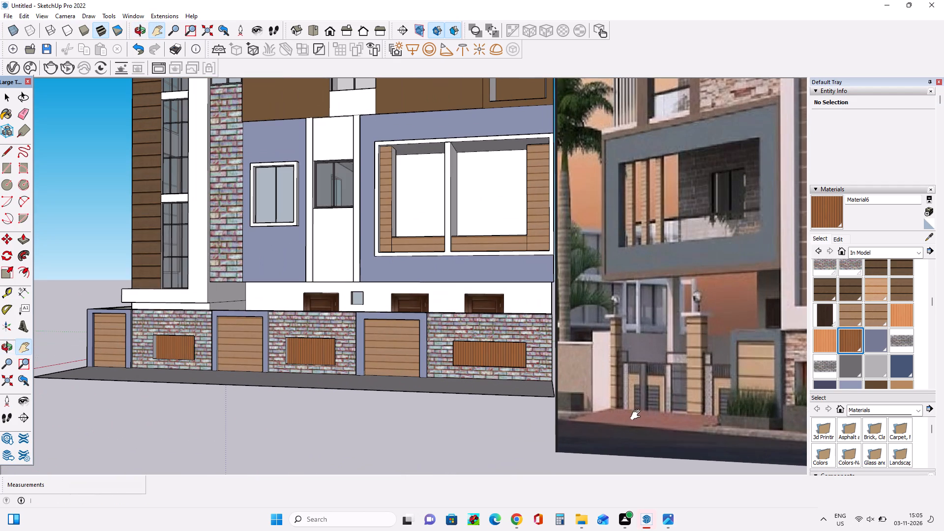
scroll(539, 385, down, 8)
middle_click(539, 385)
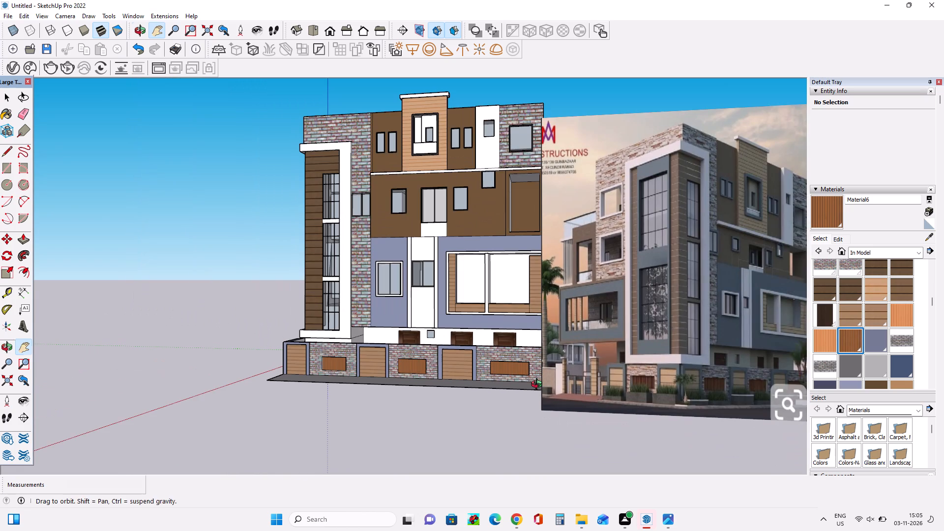
scroll(716, 402, up, 4)
middle_drag(635, 395, 633, 373)
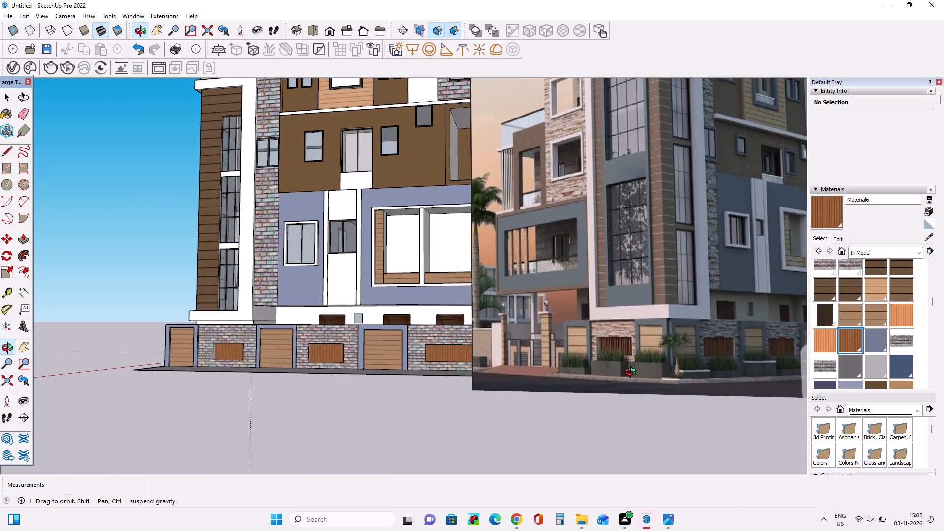
middle_drag(633, 373, 543, 396)
scroll(543, 396, down, 3)
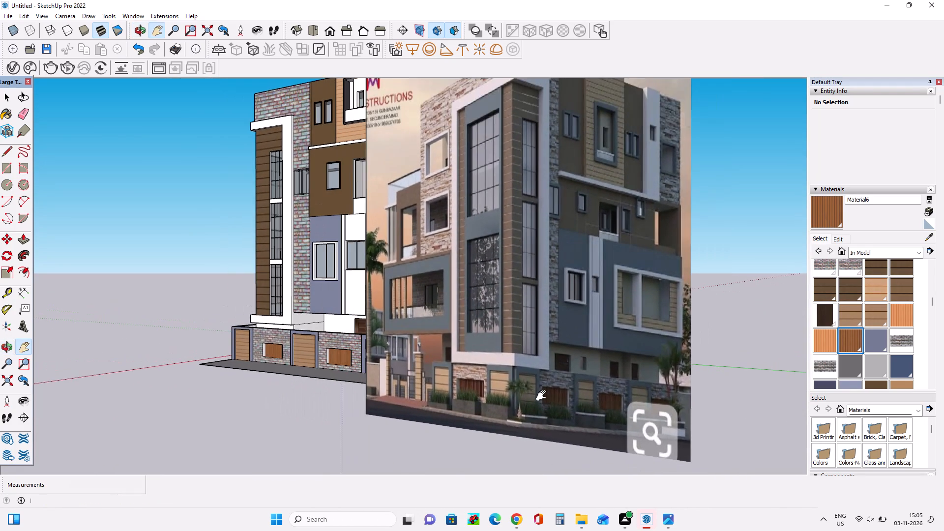
scroll(543, 396, down, 3)
middle_drag(543, 396, 783, 395)
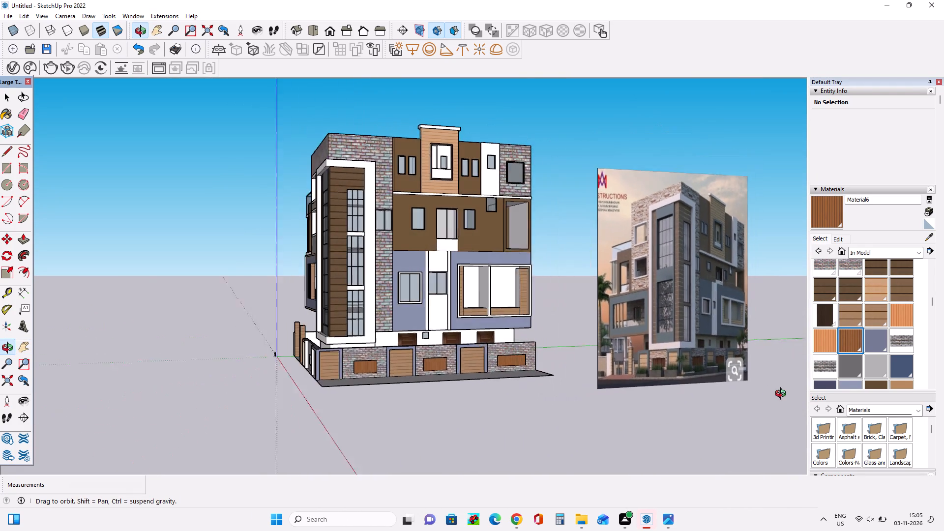
middle_drag(783, 395, 814, 390)
middle_drag(468, 367, 550, 414)
scroll(306, 334, up, 3)
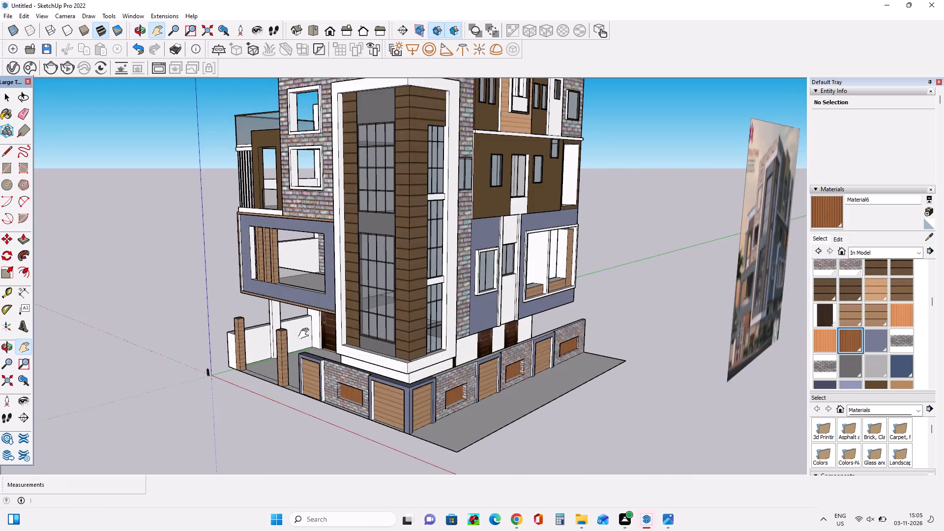
middle_drag(306, 334, 396, 336)
scroll(396, 332, down, 3)
middle_drag(401, 350, 421, 377)
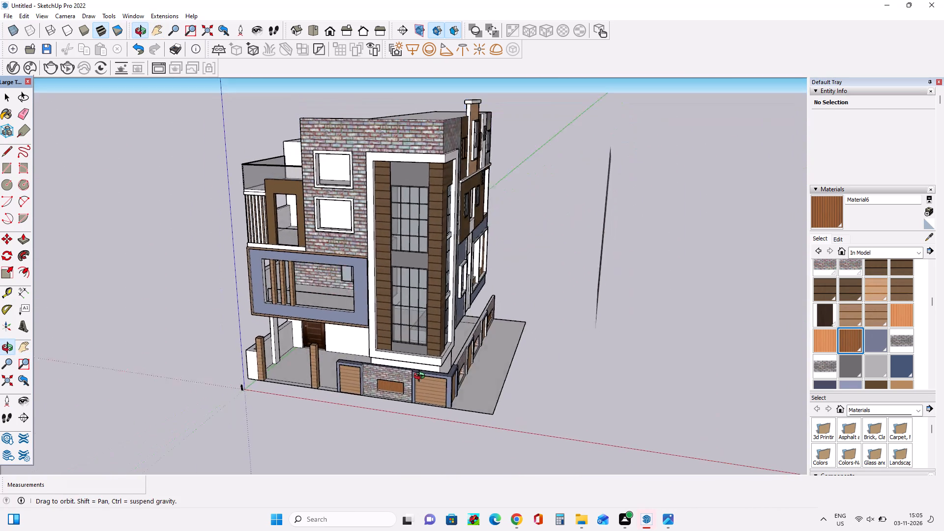
middle_drag(421, 377, 470, 376)
scroll(459, 317, down, 3)
middle_drag(460, 322, 291, 348)
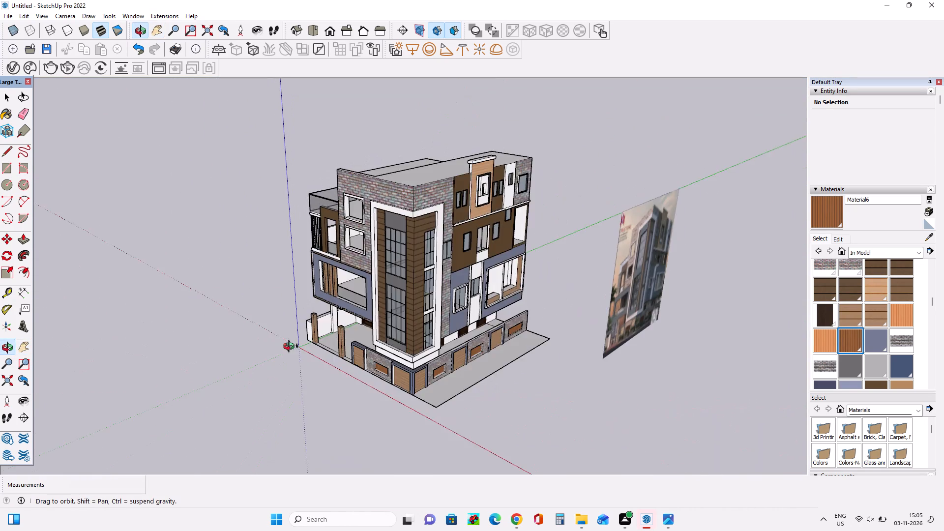
middle_drag(291, 348, 233, 325)
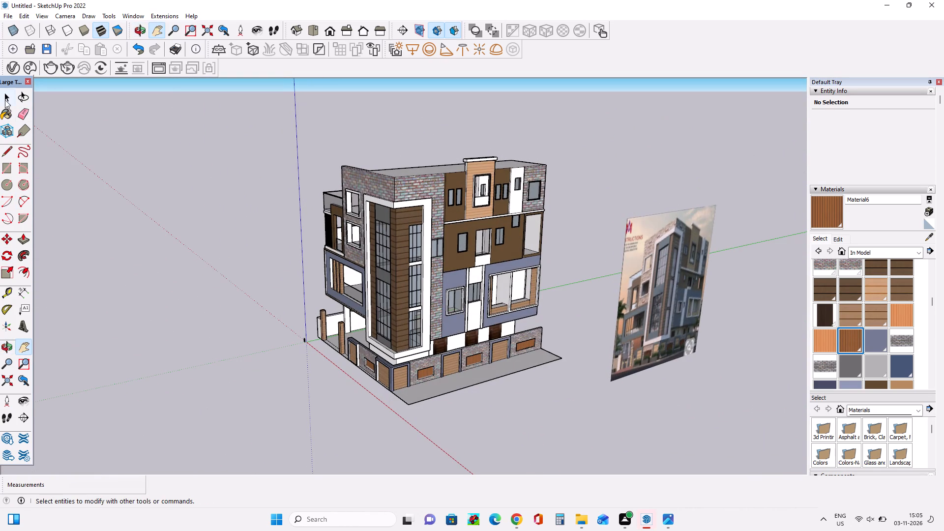
Move the reference image farther away from the building.
click(3, 101)
click(628, 328)
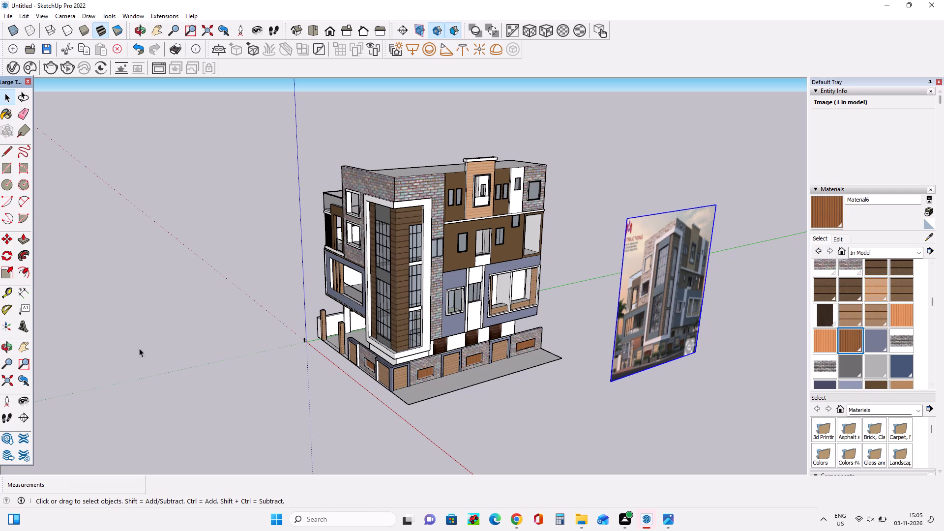
click(3, 242)
drag(648, 345, 692, 323)
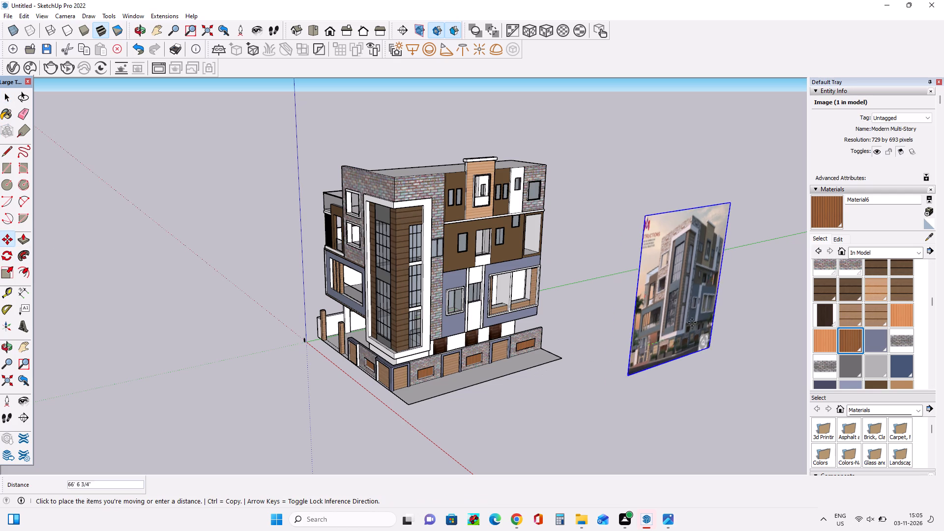
drag(692, 323, 739, 273)
Draw a rectangle about 239' by 239' across the underside of the building's ground base, between its opposite corners.
middle_drag(250, 402, 503, 333)
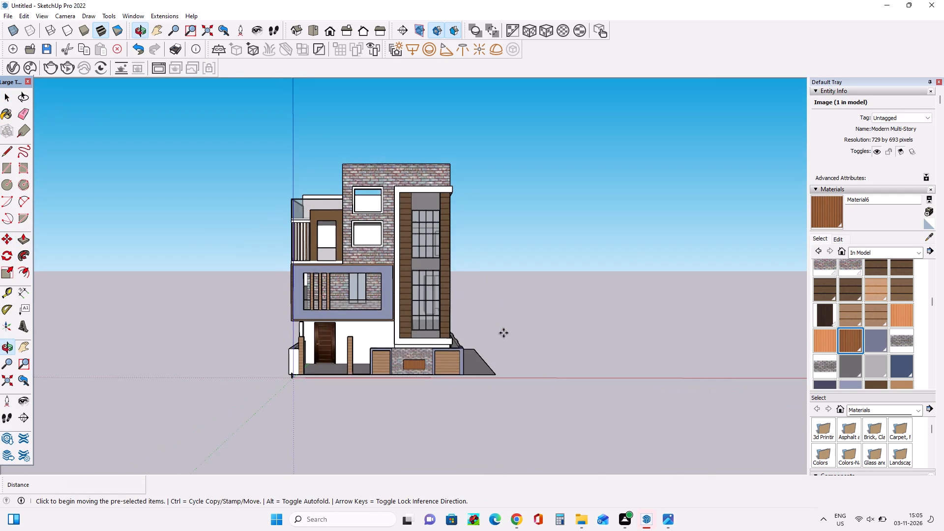
scroll(454, 362, down, 1)
middle_drag(294, 429, 324, 324)
scroll(326, 319, up, 4)
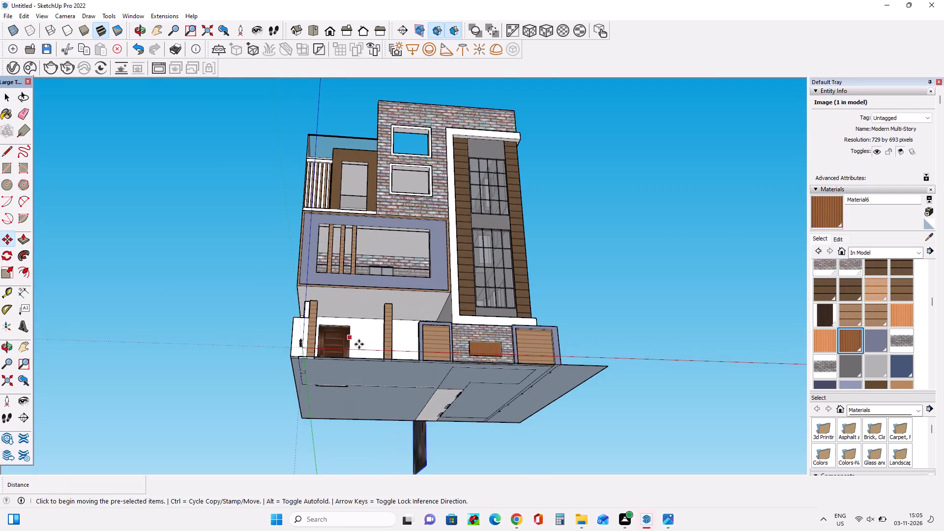
middle_drag(359, 339, 361, 324)
scroll(350, 323, down, 4)
middle_drag(349, 324, 357, 368)
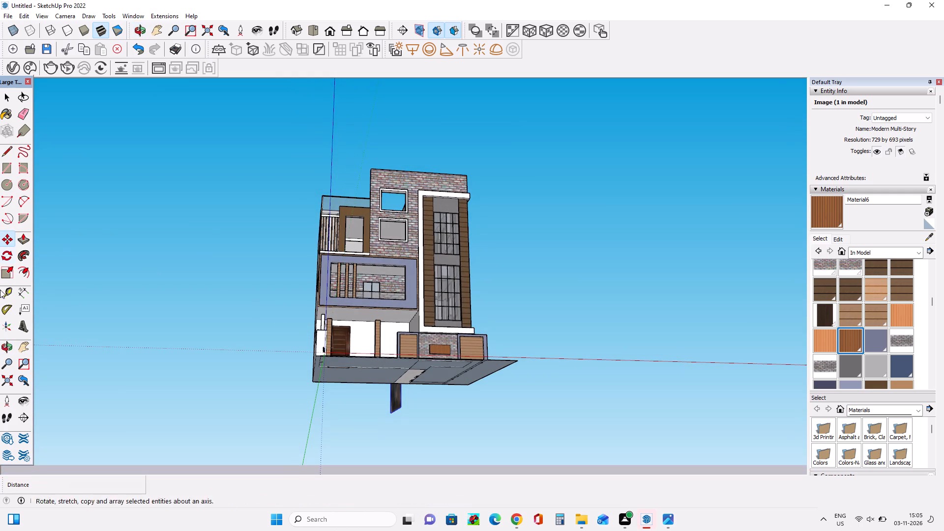
click(3, 164)
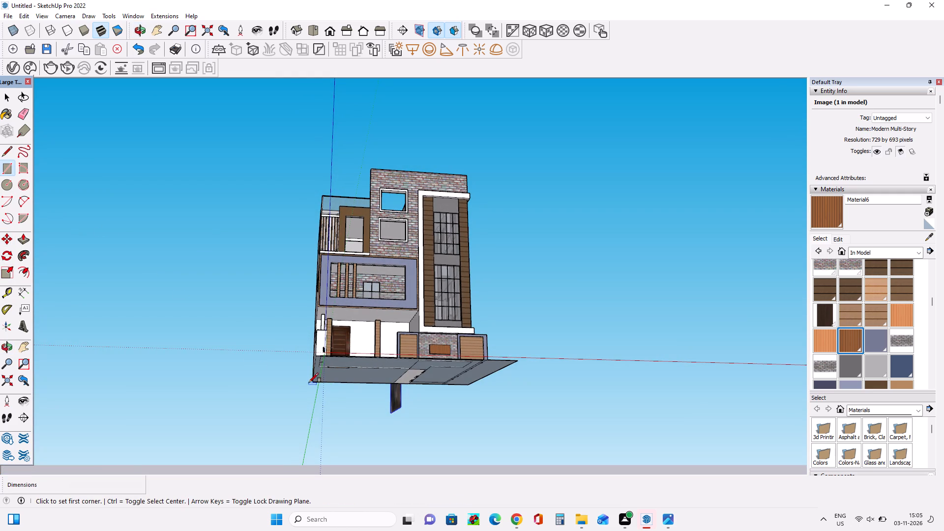
click(312, 383)
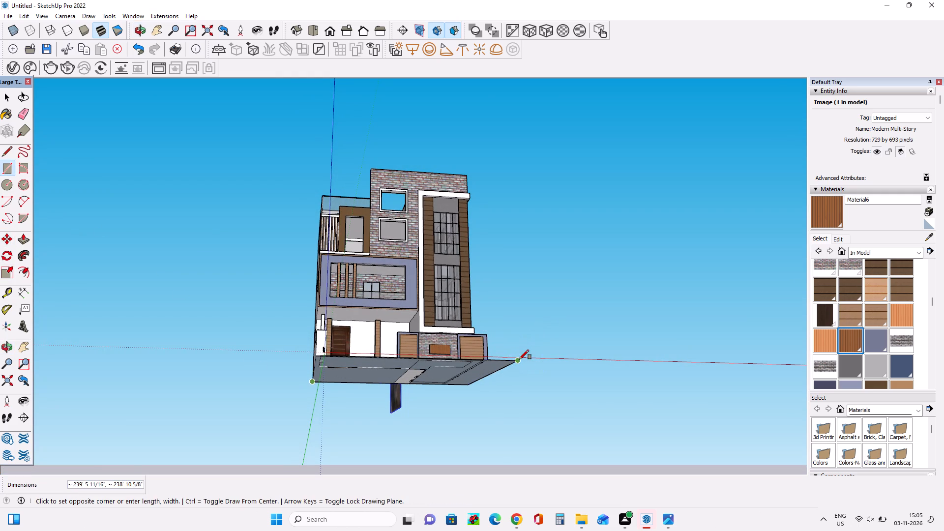
click(519, 360)
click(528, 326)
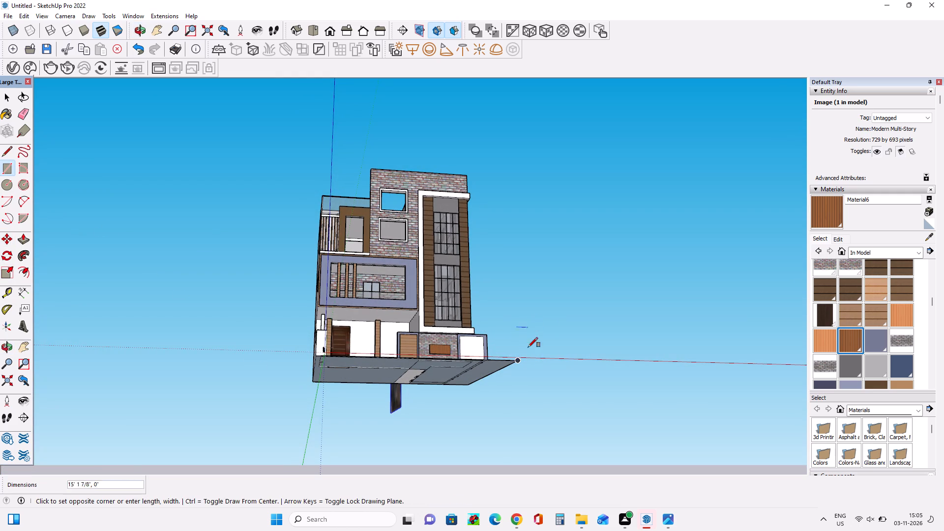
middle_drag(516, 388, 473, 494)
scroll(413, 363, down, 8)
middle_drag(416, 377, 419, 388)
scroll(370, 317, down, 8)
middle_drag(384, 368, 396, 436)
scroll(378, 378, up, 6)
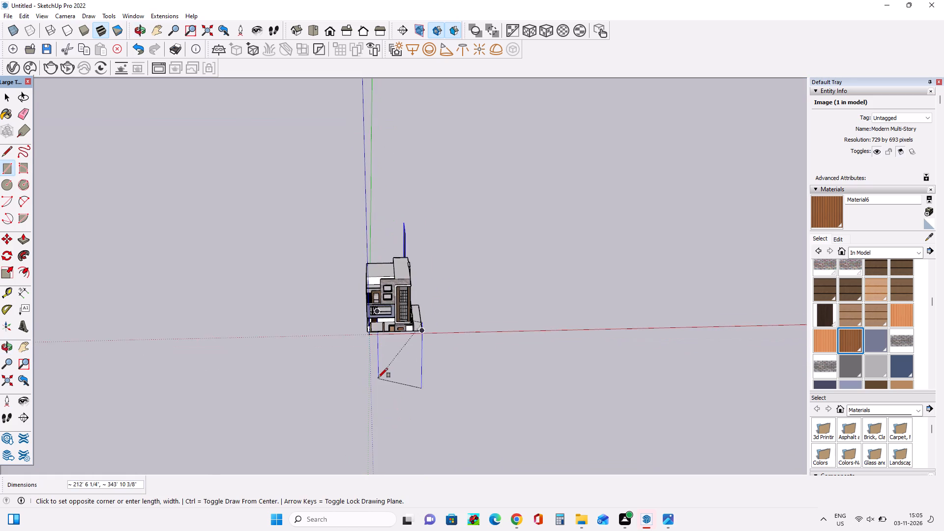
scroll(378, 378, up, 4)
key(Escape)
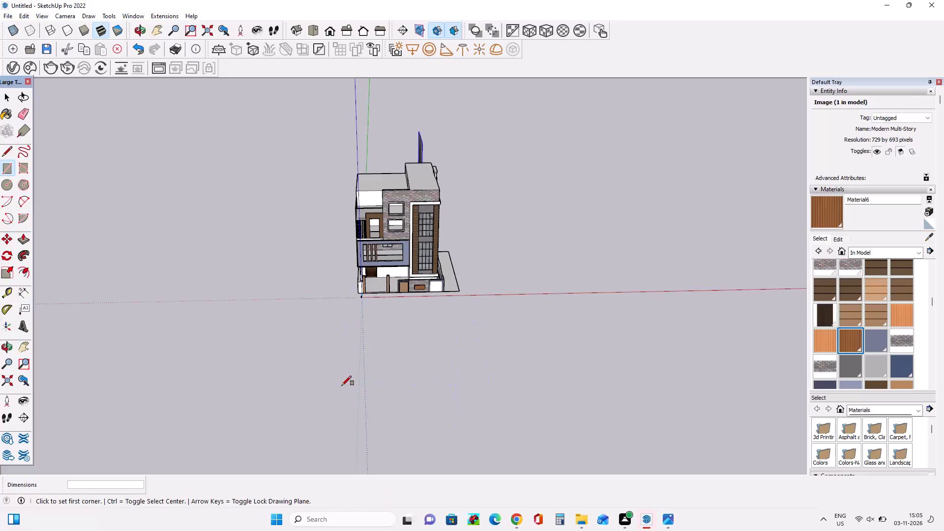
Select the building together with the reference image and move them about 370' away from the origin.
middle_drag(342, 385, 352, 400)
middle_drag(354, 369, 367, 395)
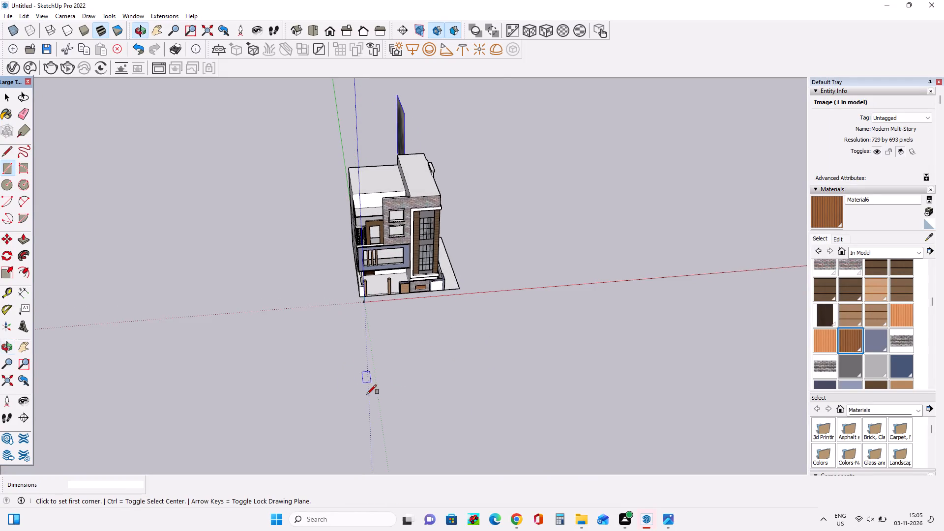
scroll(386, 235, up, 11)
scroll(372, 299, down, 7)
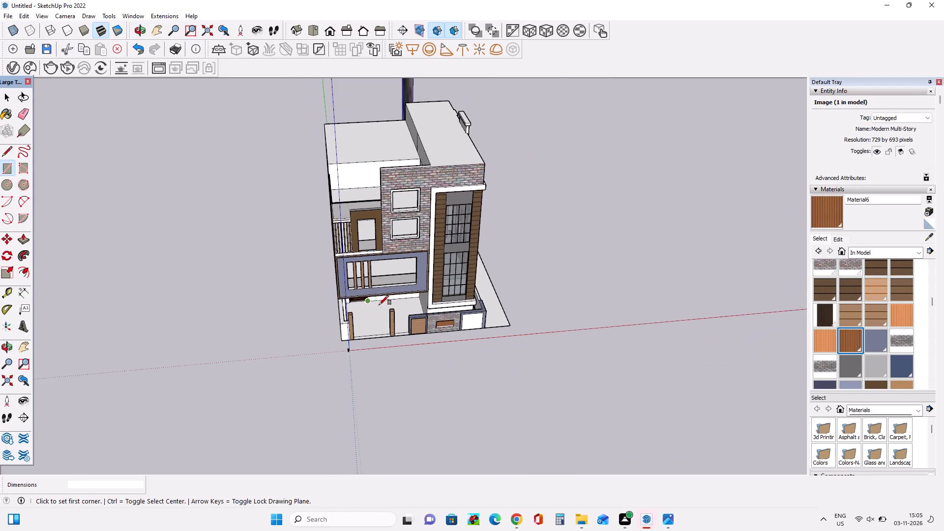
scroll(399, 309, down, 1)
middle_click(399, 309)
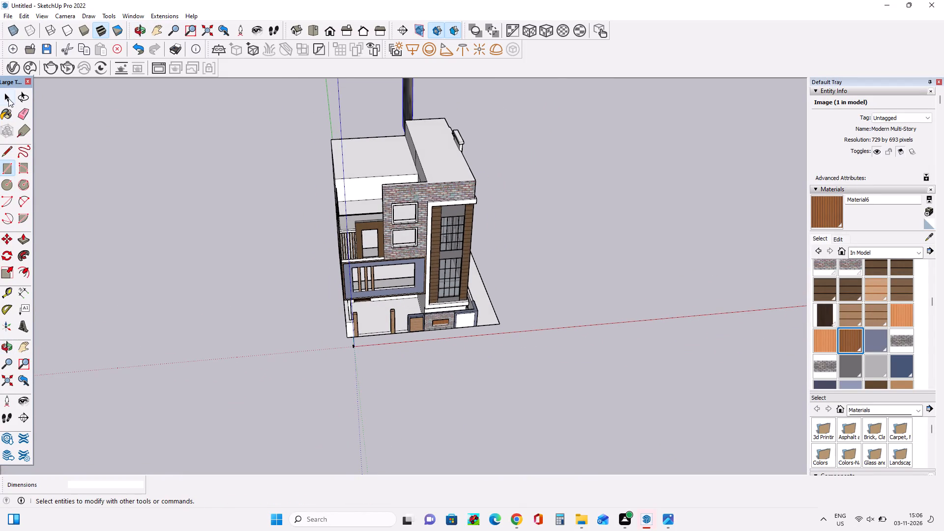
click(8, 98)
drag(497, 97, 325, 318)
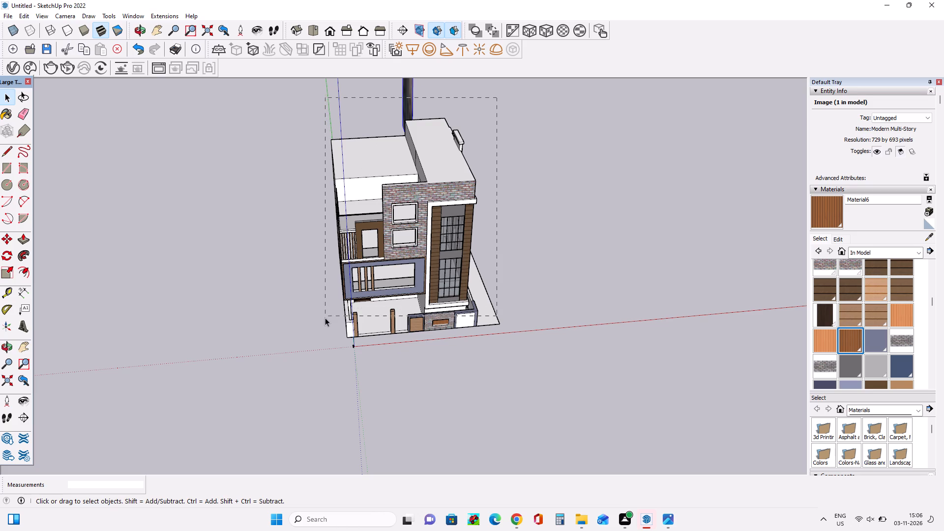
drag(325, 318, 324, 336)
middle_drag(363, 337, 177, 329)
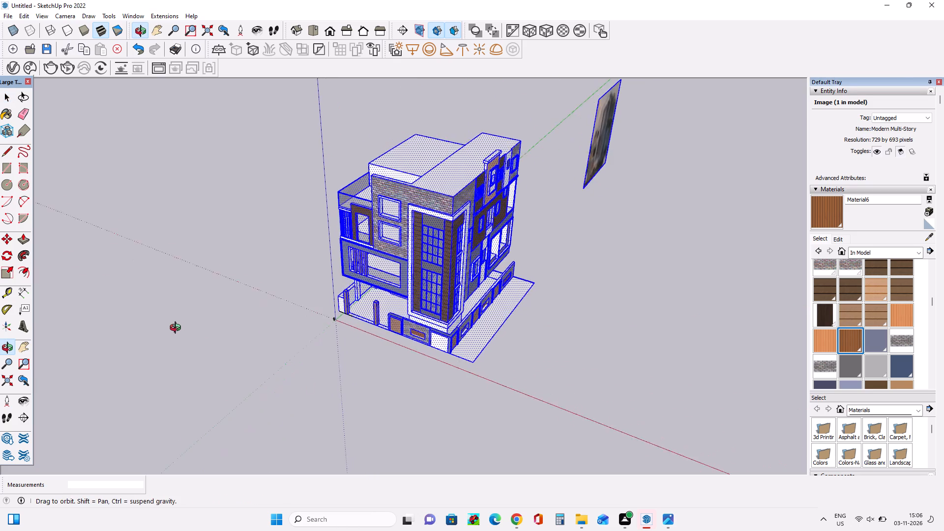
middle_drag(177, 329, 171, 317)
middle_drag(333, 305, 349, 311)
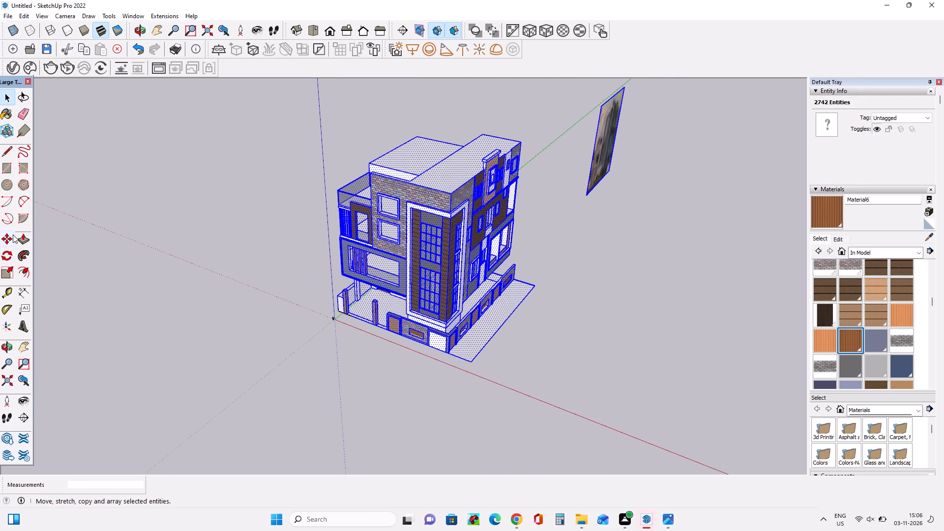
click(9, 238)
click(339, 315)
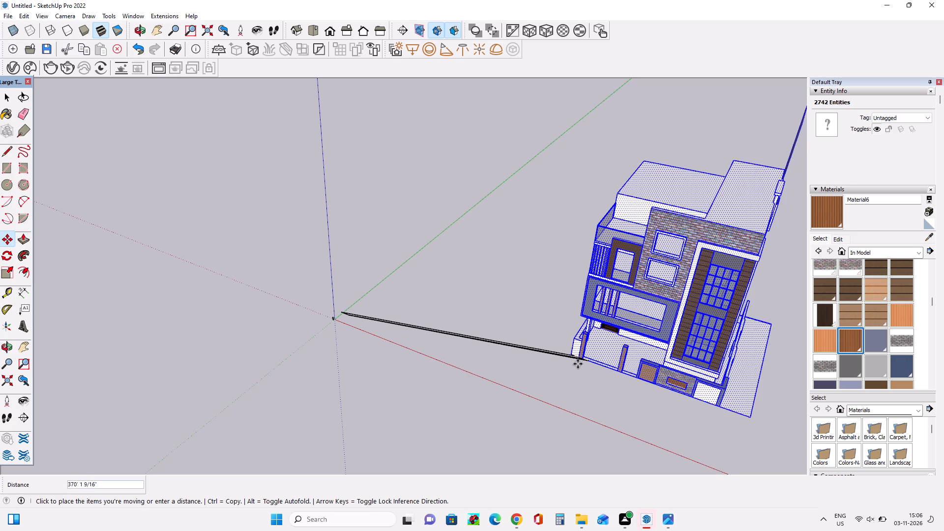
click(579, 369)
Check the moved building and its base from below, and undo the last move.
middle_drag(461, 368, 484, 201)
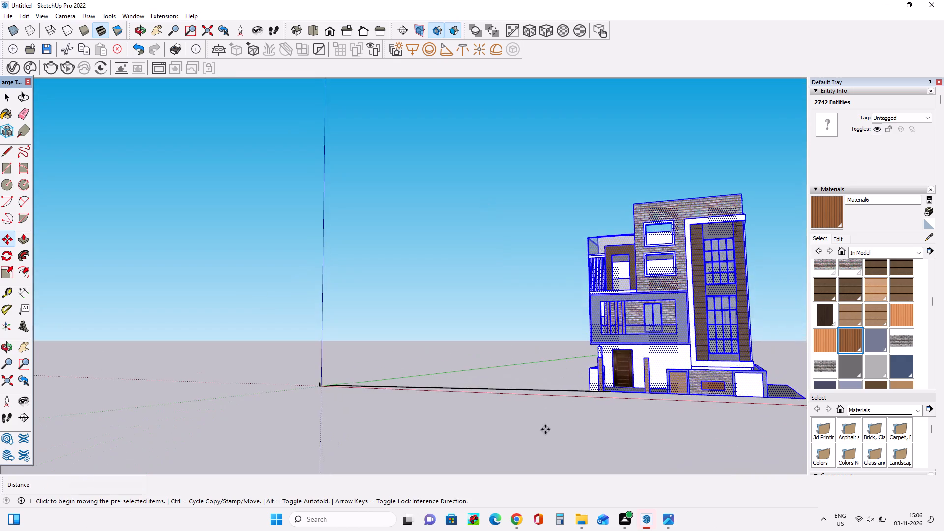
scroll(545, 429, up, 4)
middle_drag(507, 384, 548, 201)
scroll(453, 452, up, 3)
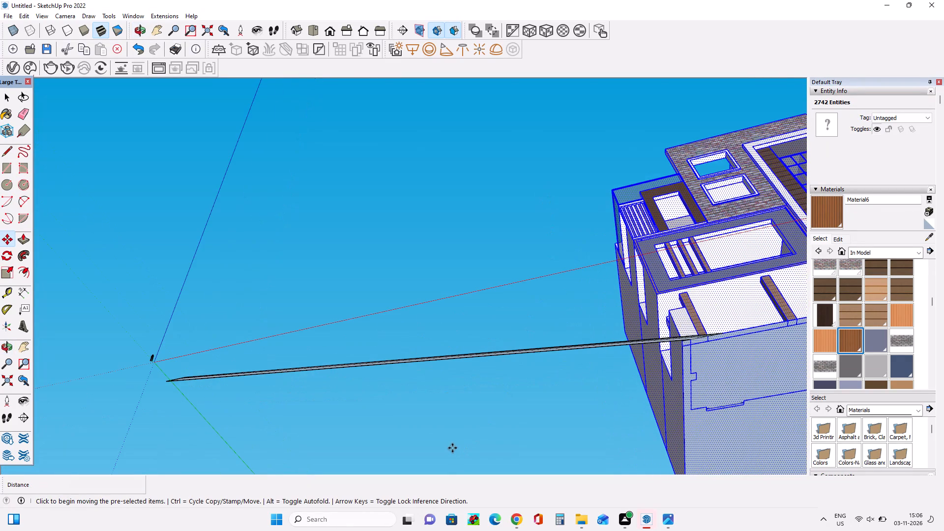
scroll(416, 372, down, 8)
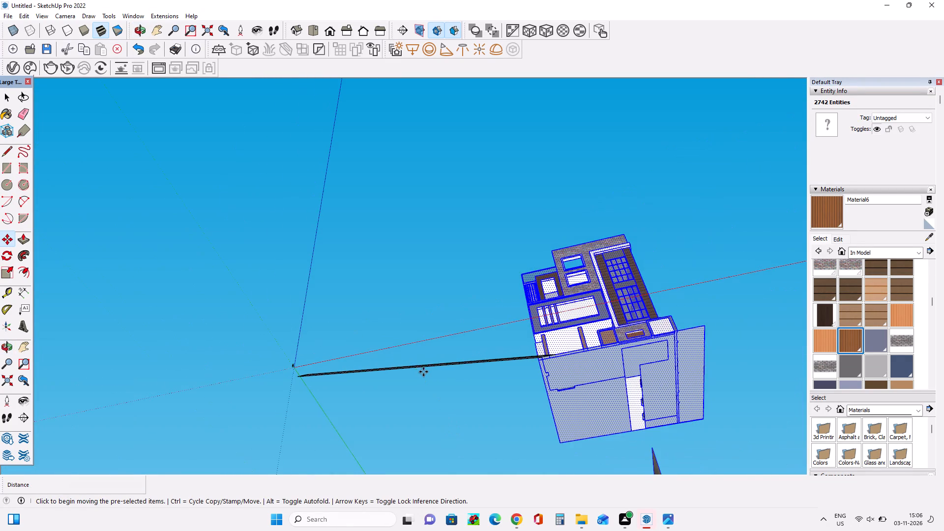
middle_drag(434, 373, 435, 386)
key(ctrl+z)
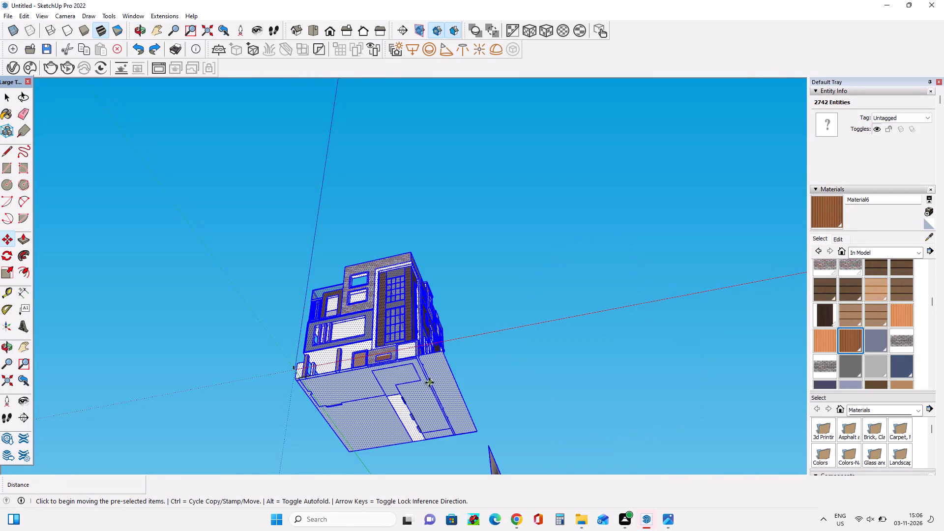
Clear the selection and reselect the building with its ground base and the reference image, leaving out the small figure at the origin.
middle_drag(506, 348, 530, 530)
middle_drag(267, 225, 306, 354)
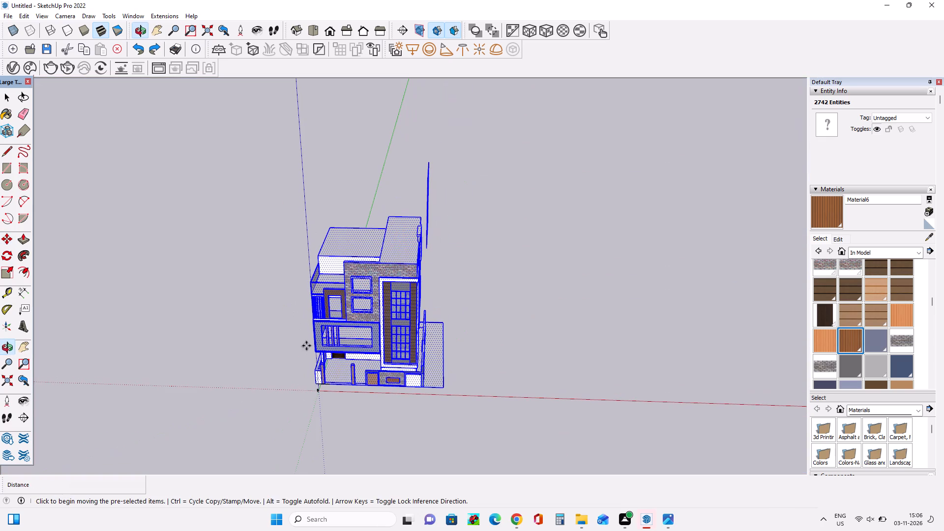
click(10, 104)
double_click(168, 140)
drag(539, 138, 324, 384)
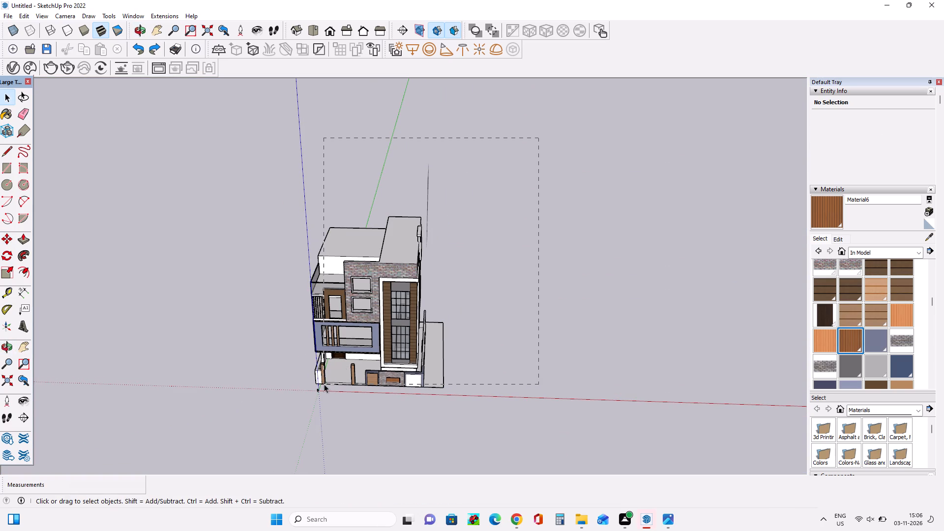
drag(324, 384, 327, 388)
middle_drag(395, 381, 358, 394)
scroll(236, 344, up, 1)
middle_drag(240, 344, 441, 307)
scroll(360, 405, up, 4)
middle_drag(362, 410, 405, 441)
scroll(398, 435, up, 1)
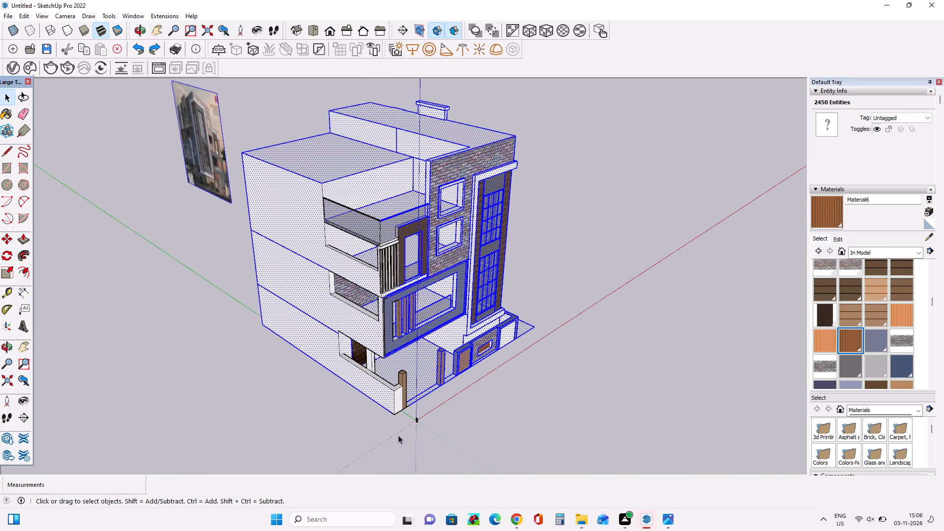
Add the missed balcony, side-wall and front boundary parts to the selection, and move everything about 445' away from the origin.
scroll(398, 435, up, 1)
ctrl+drag(404, 424, 344, 105)
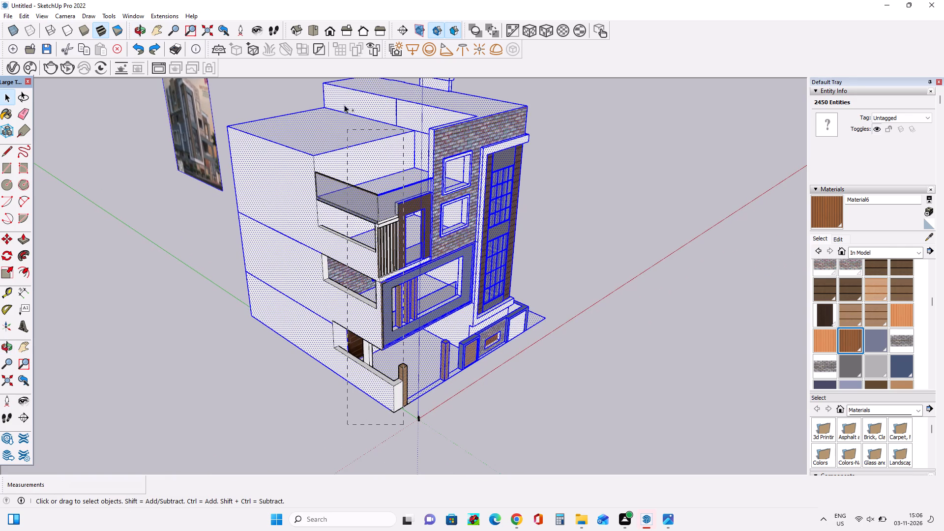
ctrl+drag(344, 105, 316, 75)
ctrl+scroll(454, 426, up, 4)
ctrl+drag(390, 400, 227, 113)
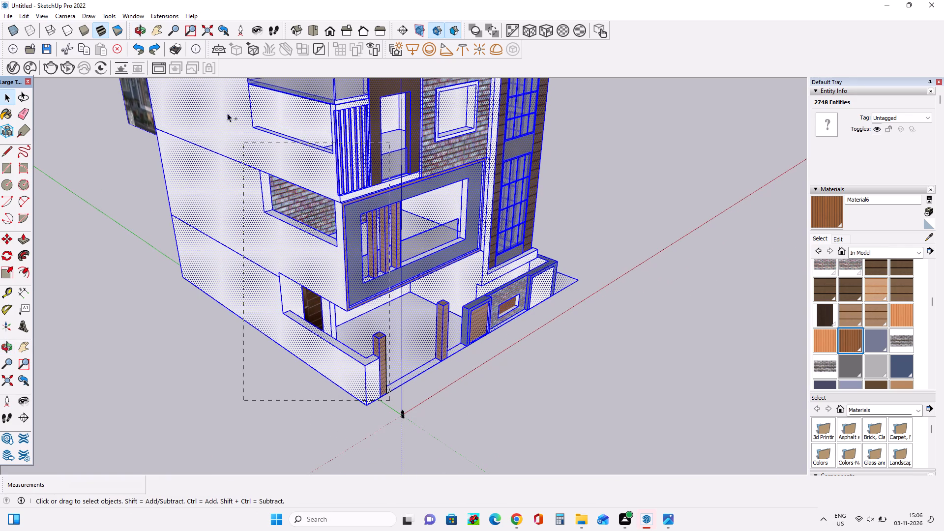
ctrl+drag(227, 113, 183, 93)
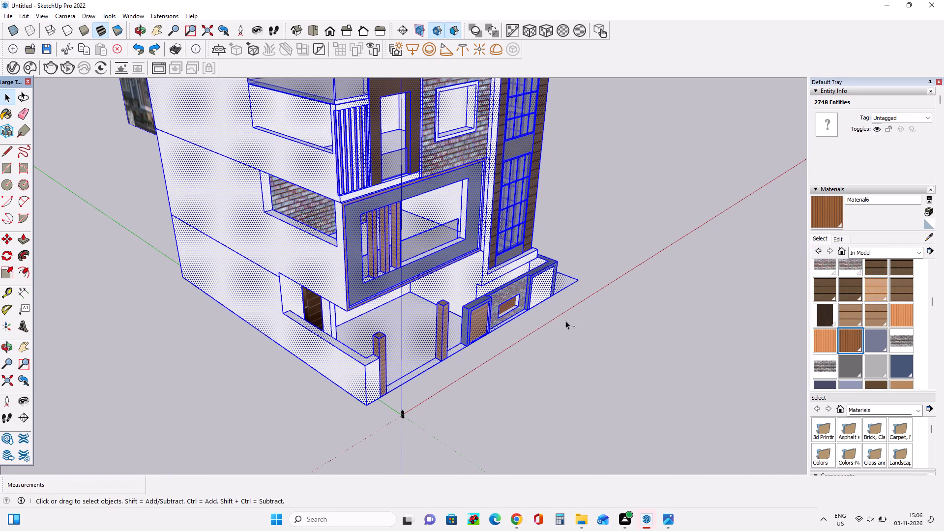
ctrl+middle_drag(561, 324, 410, 339)
ctrl+drag(525, 320, 346, 308)
ctrl+middle_drag(447, 348, 423, 355)
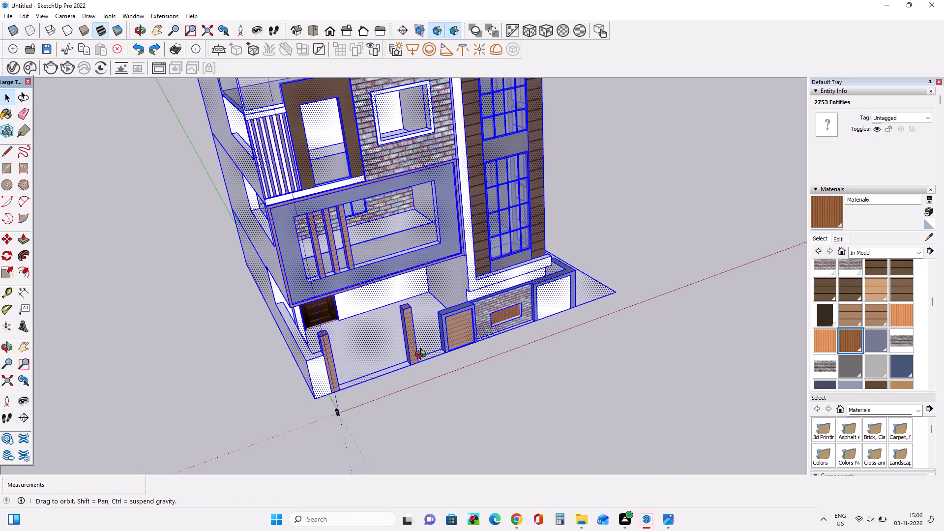
ctrl+middle_drag(423, 355, 369, 364)
scroll(391, 353, down, 10)
middle_drag(391, 351, 328, 267)
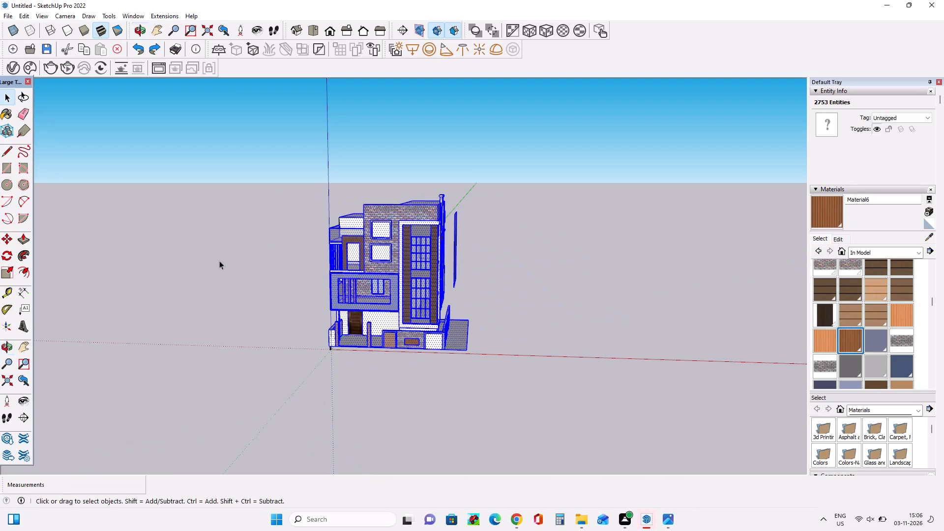
click(6, 240)
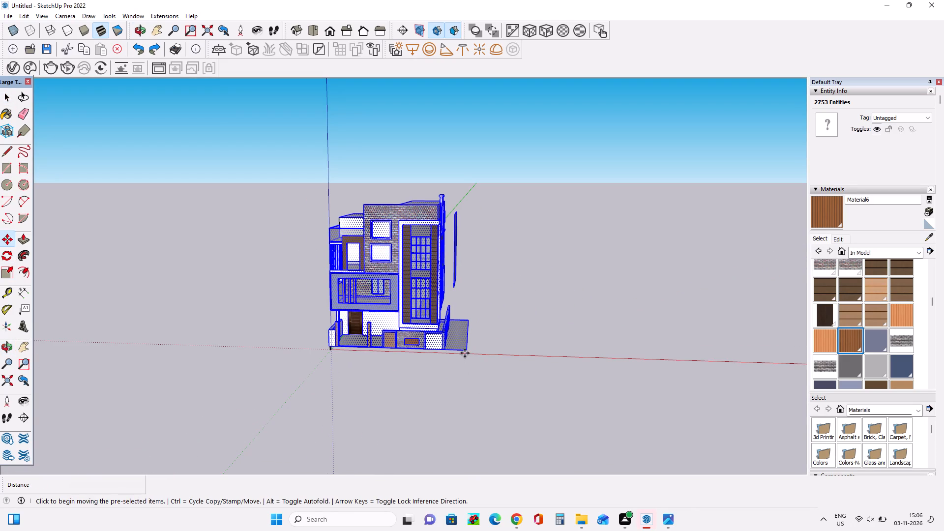
click(466, 352)
click(661, 326)
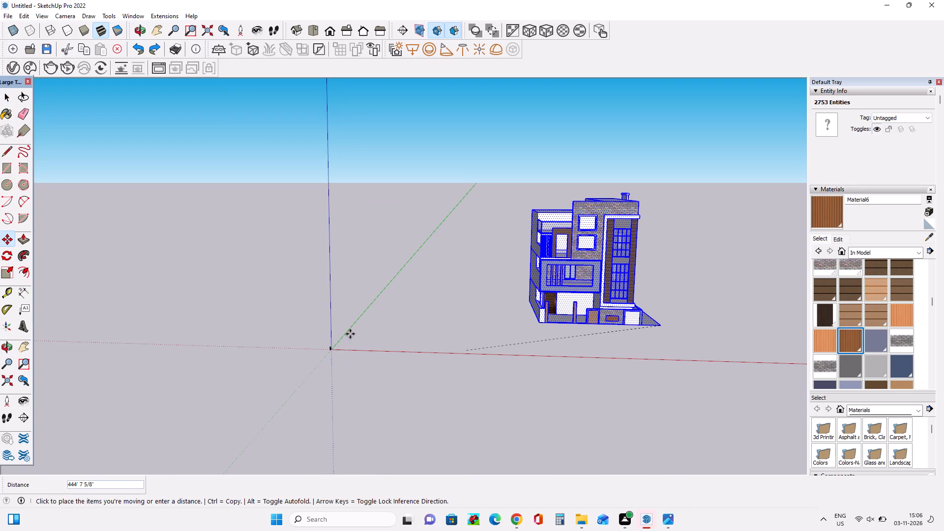
Examine the moved building and its ground base from above and from the front.
middle_drag(333, 336, 245, 373)
scroll(242, 366, down, 7)
middle_drag(453, 401, 603, 422)
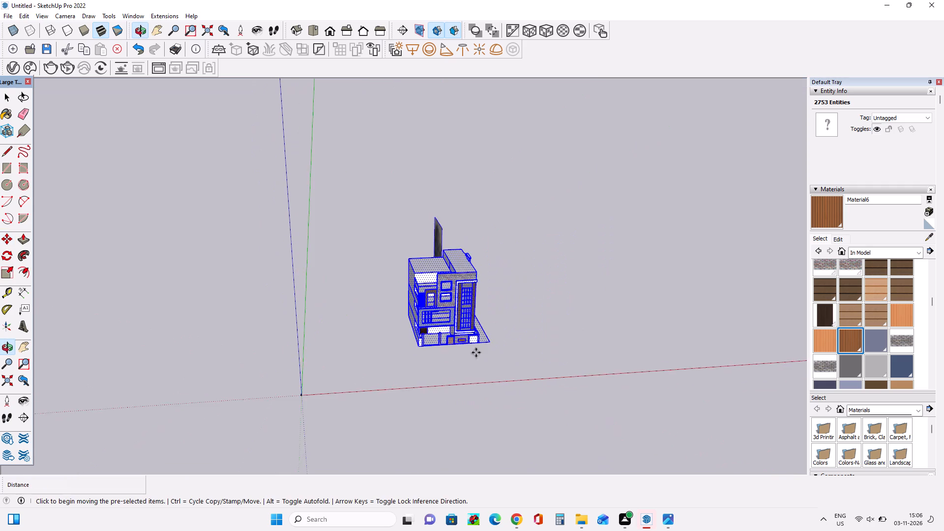
scroll(437, 337, up, 9)
middle_drag(458, 391, 368, 391)
scroll(480, 326, up, 3)
scroll(433, 374, down, 4)
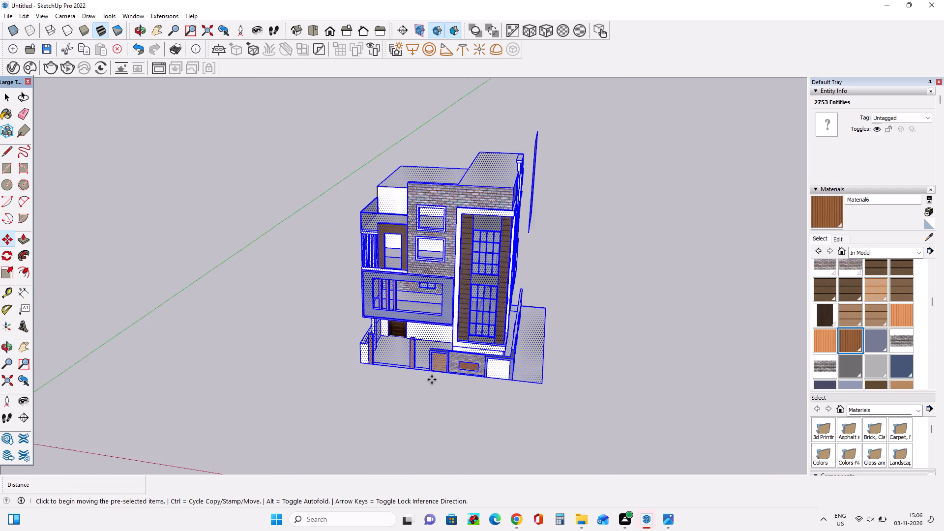
scroll(432, 380, down, 2)
middle_drag(448, 382, 464, 352)
scroll(462, 354, down, 1)
scroll(495, 280, up, 5)
middle_drag(465, 342, 465, 336)
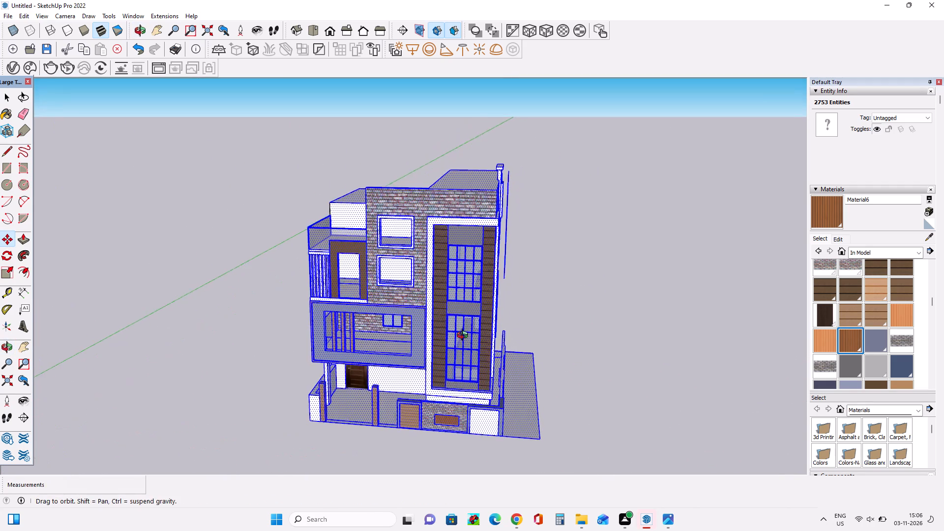
middle_drag(465, 336, 471, 311)
scroll(471, 311, down, 3)
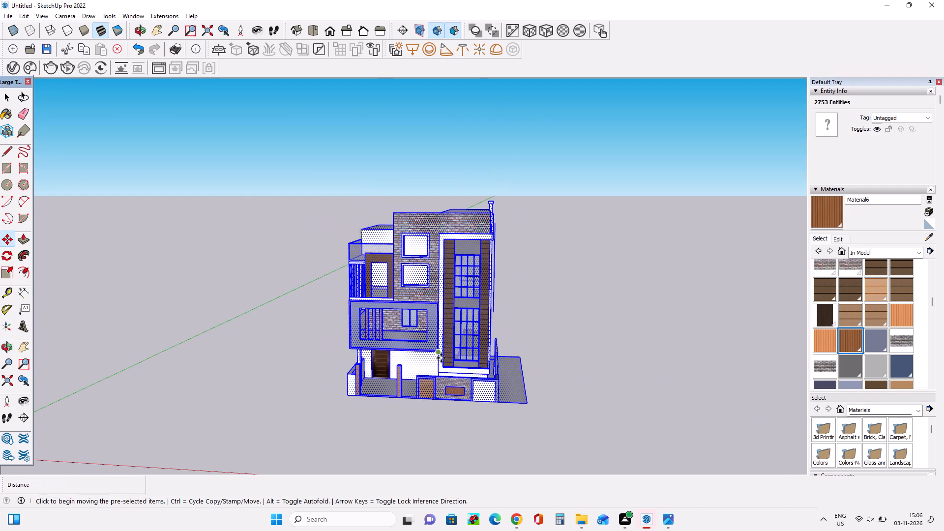
scroll(441, 358, up, 6)
middle_click(441, 358)
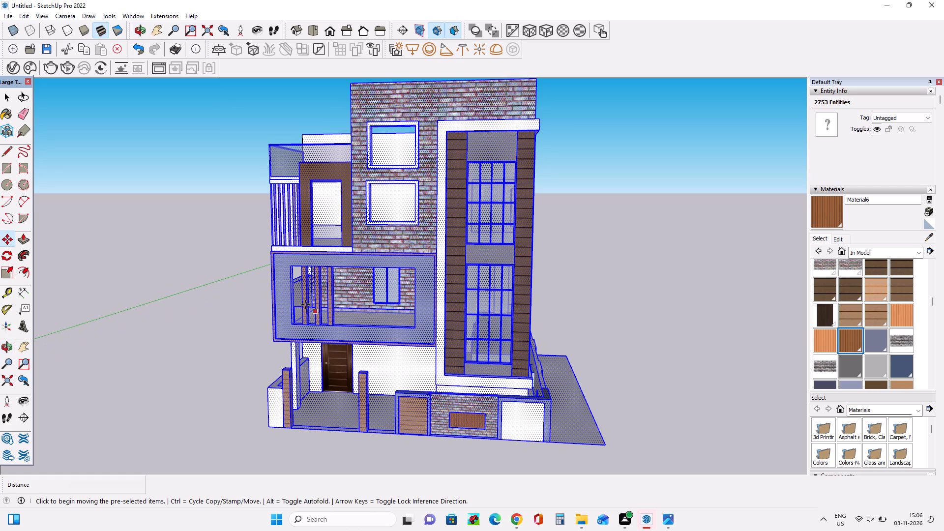
middle_click(312, 302)
middle_drag(315, 309, 318, 319)
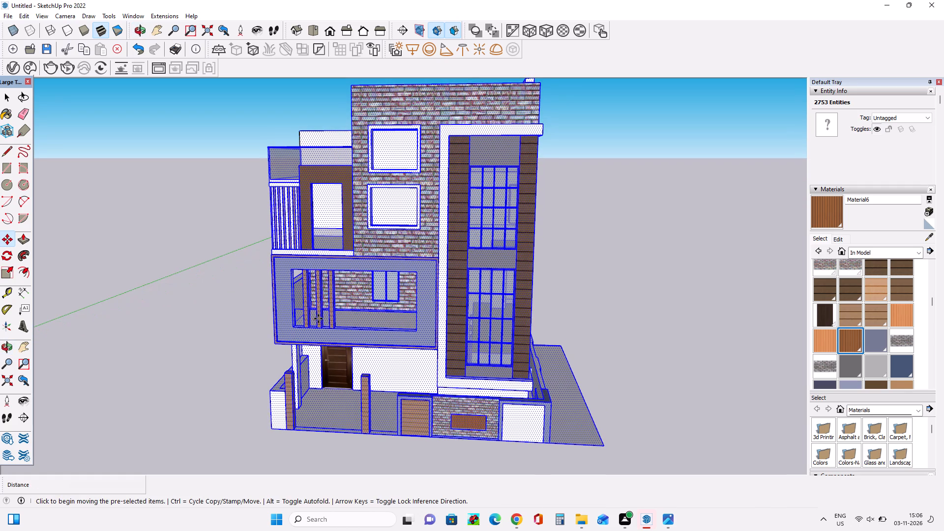
scroll(318, 319, down, 1)
middle_click(335, 327)
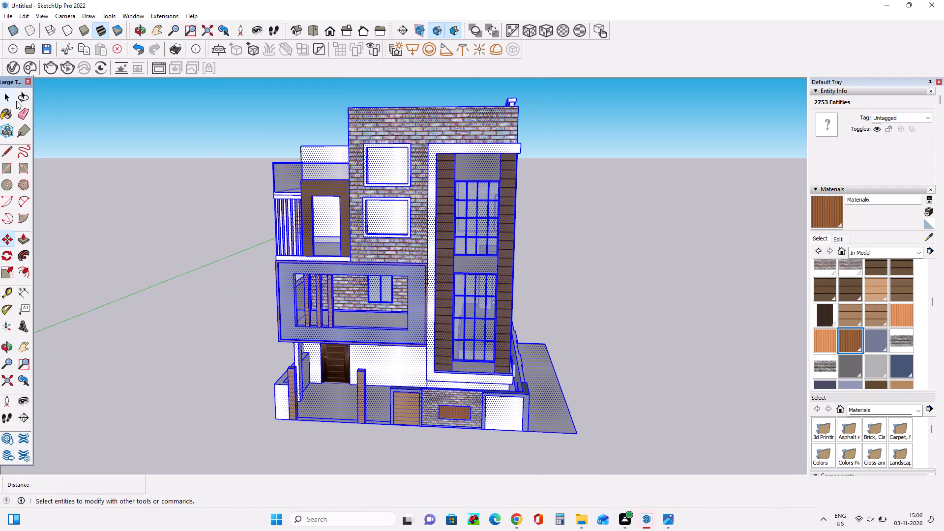
Clear the selection and view the building's front and side facades beside the reference image.
click(11, 99)
double_click(178, 169)
middle_drag(195, 195, 199, 207)
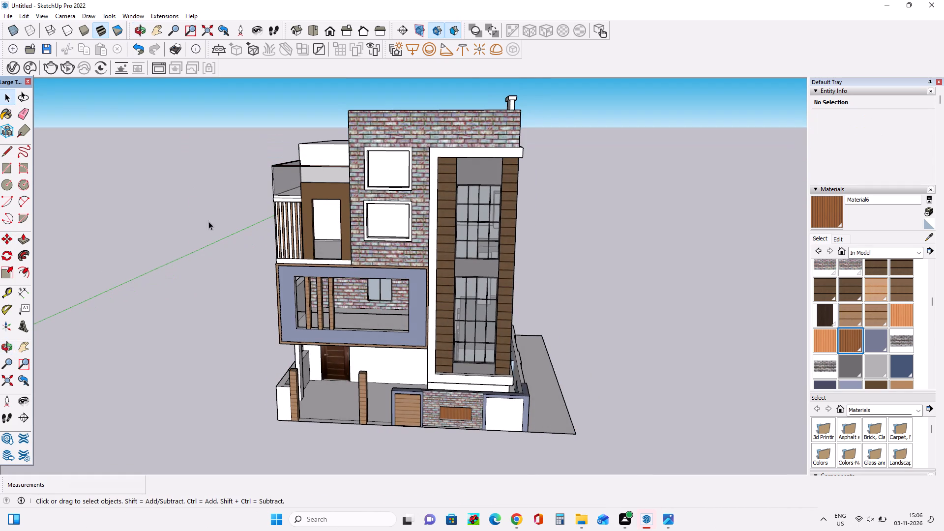
middle_drag(423, 295, 257, 245)
scroll(279, 246, down, 2)
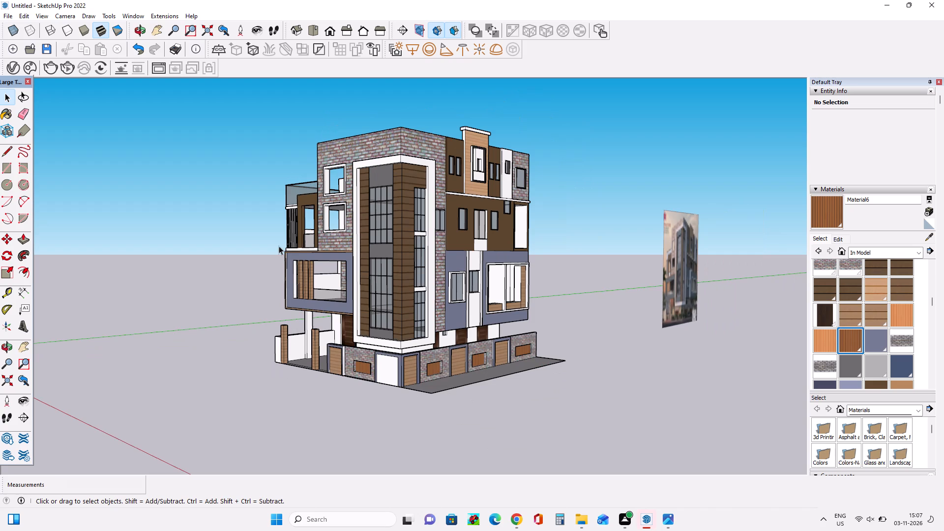
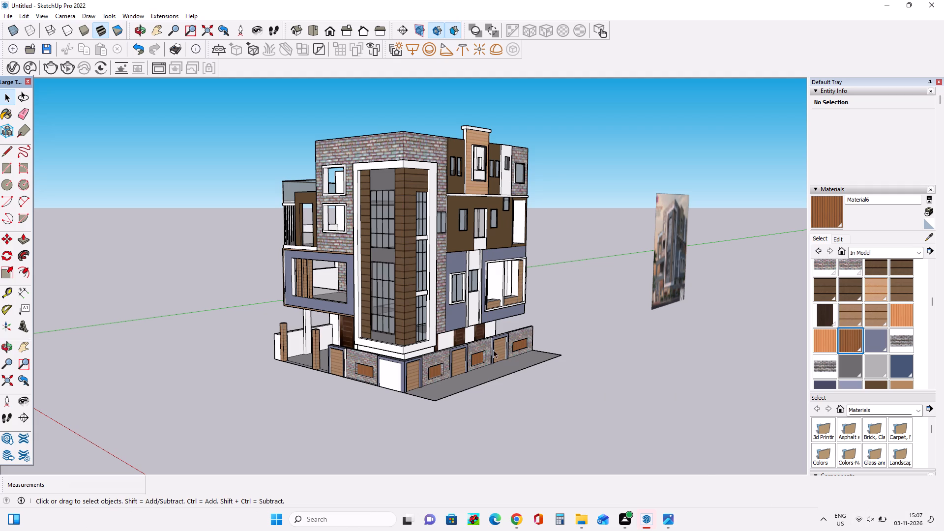
Examine the building's corner, front and side facades and ground base from slightly different angles alongside the reference image.
middle_drag(549, 302, 541, 301)
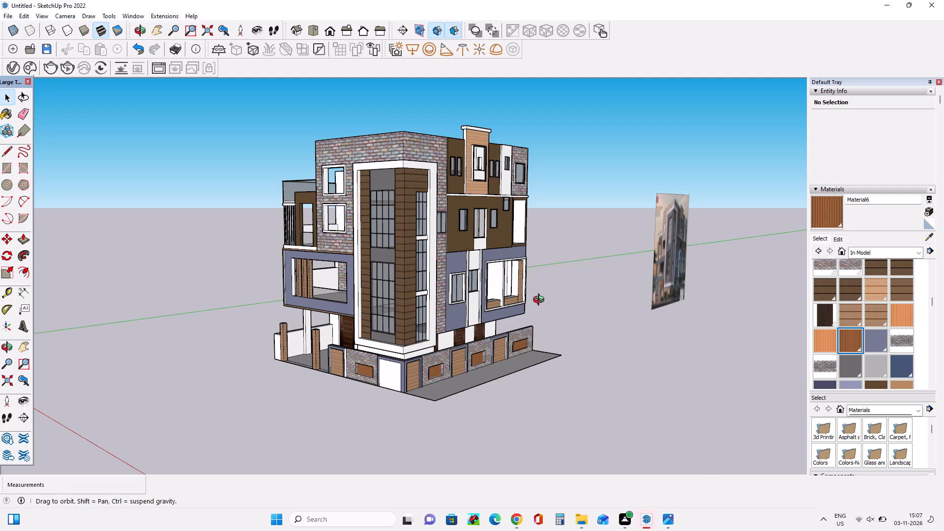
middle_drag(541, 301, 520, 295)
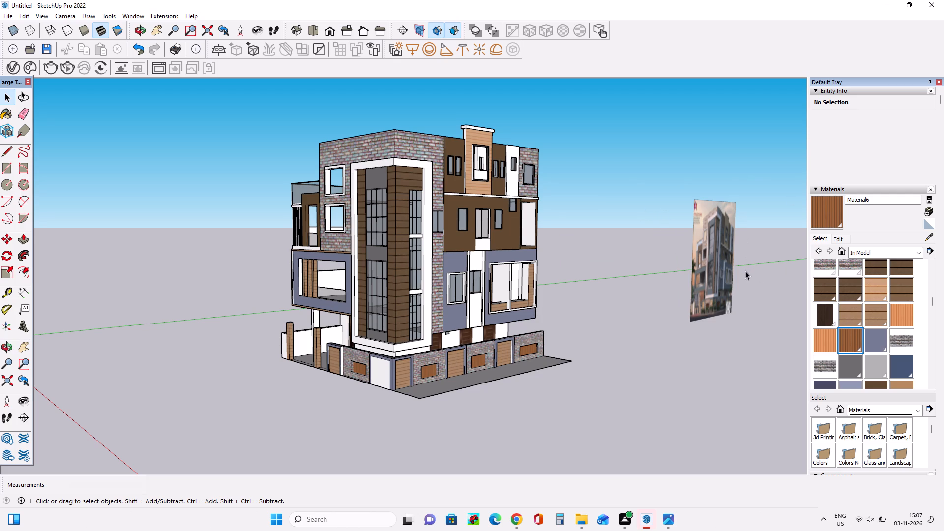
middle_drag(750, 288, 760, 313)
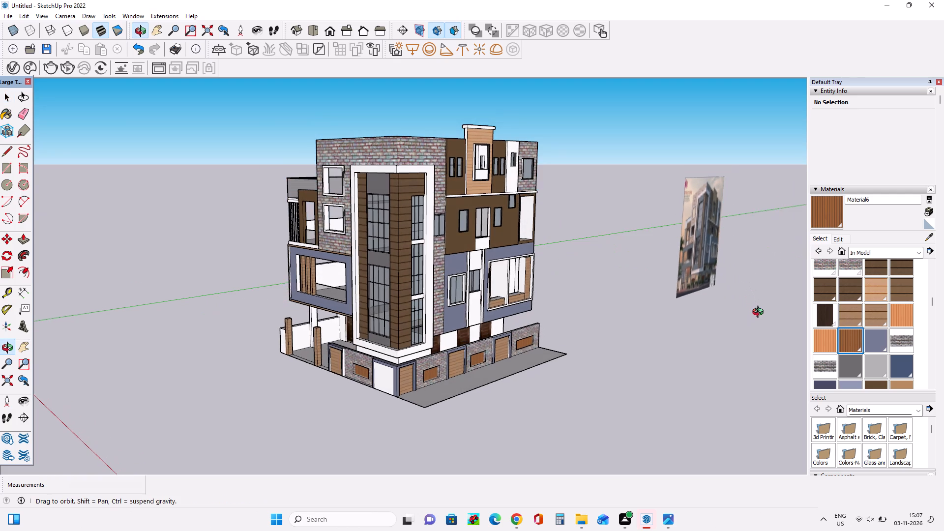
scroll(250, 236, up, 3)
scroll(282, 248, down, 1)
middle_drag(445, 239, 451, 248)
scroll(419, 209, down, 1)
middle_drag(419, 209, 424, 222)
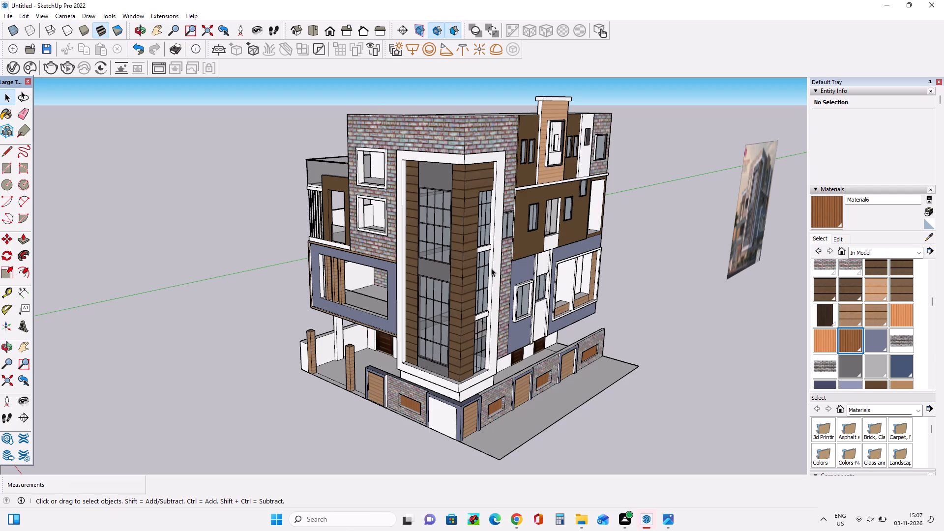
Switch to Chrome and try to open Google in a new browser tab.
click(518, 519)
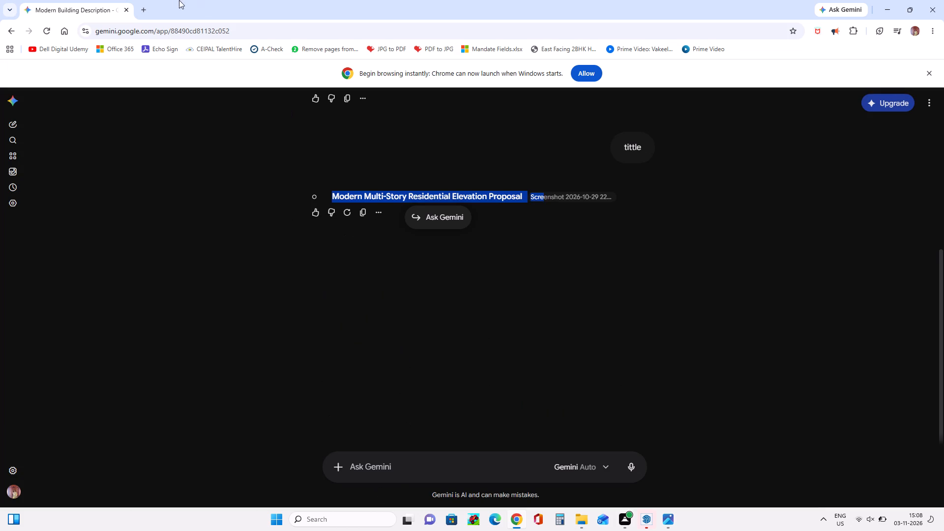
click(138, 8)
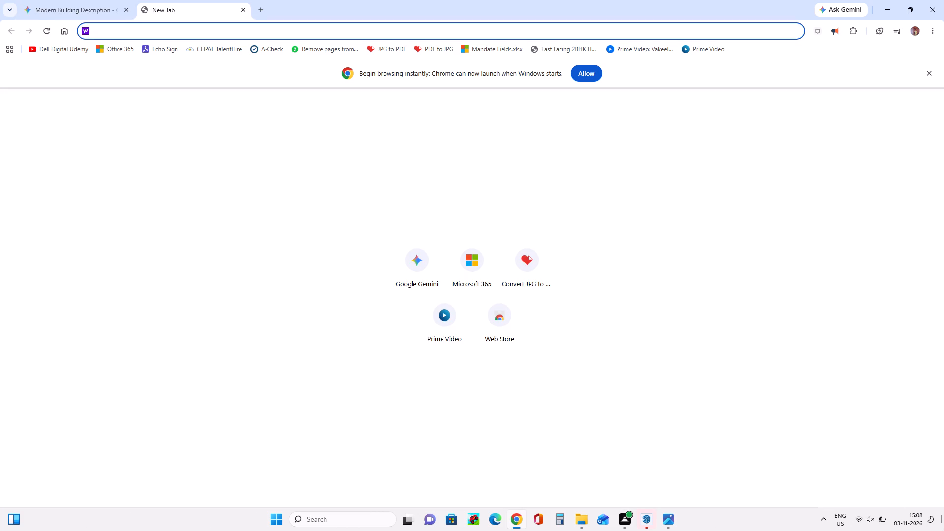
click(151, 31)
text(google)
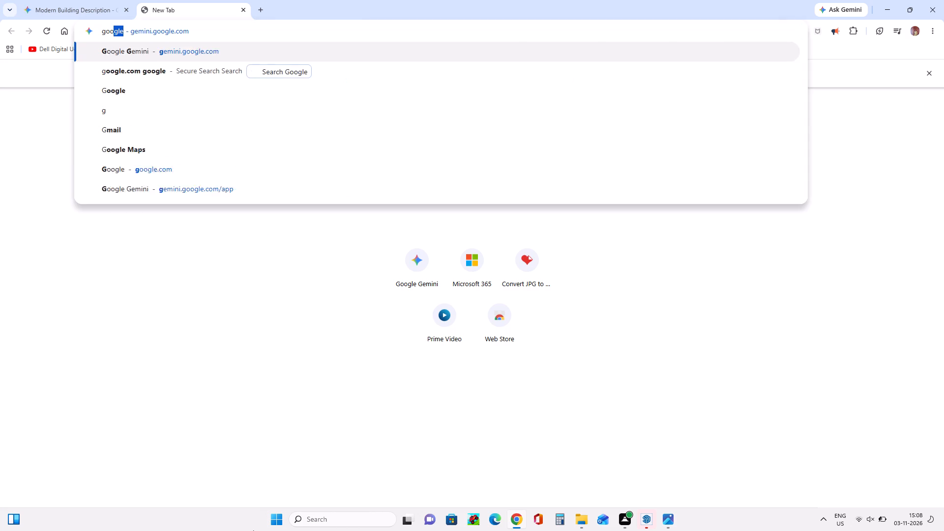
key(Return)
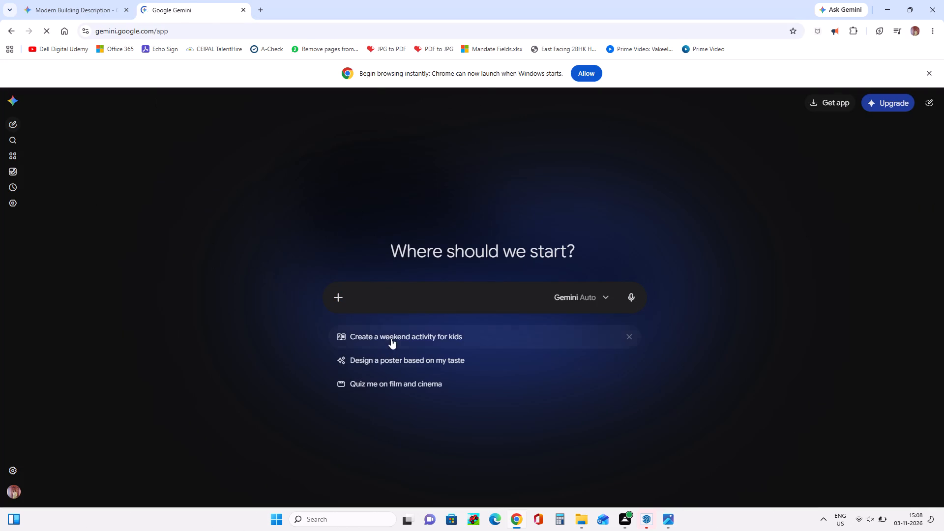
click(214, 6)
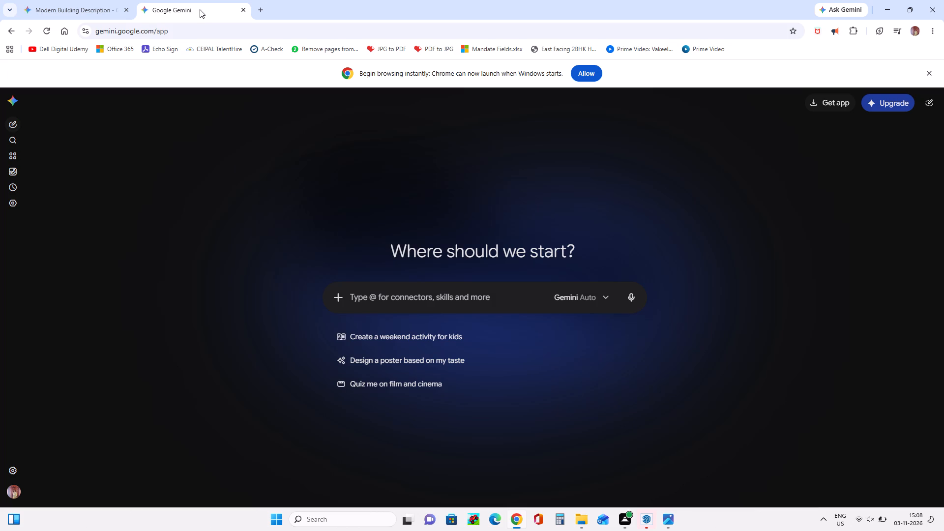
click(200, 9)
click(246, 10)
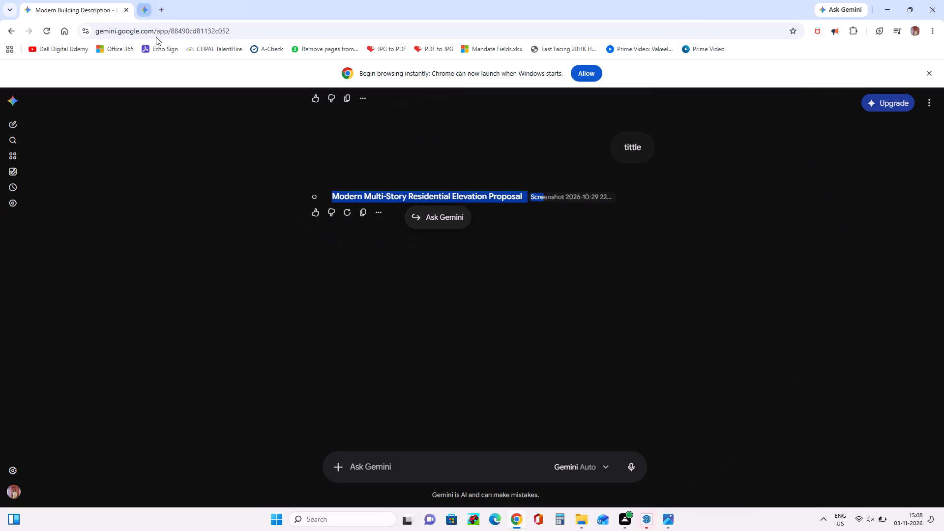
In a new browser tab, open Google's home page, search for 3d warehouse, and open the 3D Warehouse site.
click(146, 8)
click(163, 31)
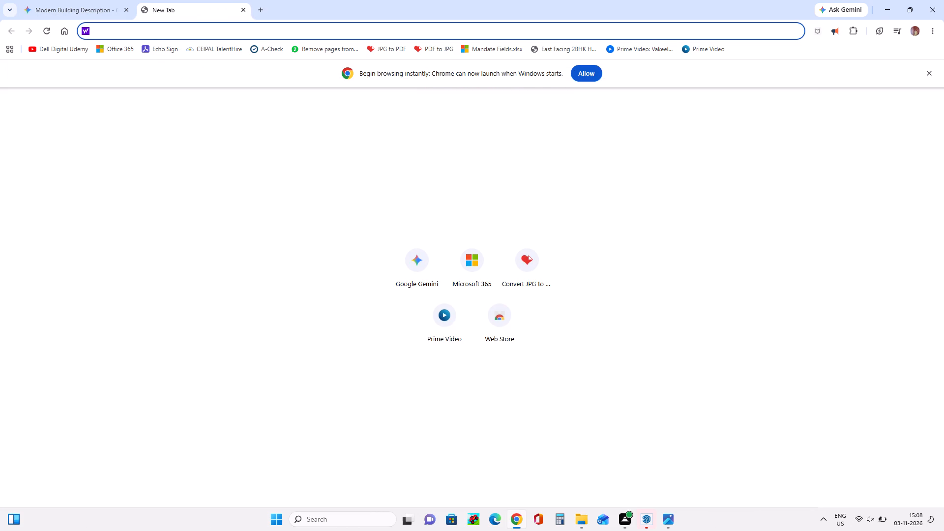
key(g)
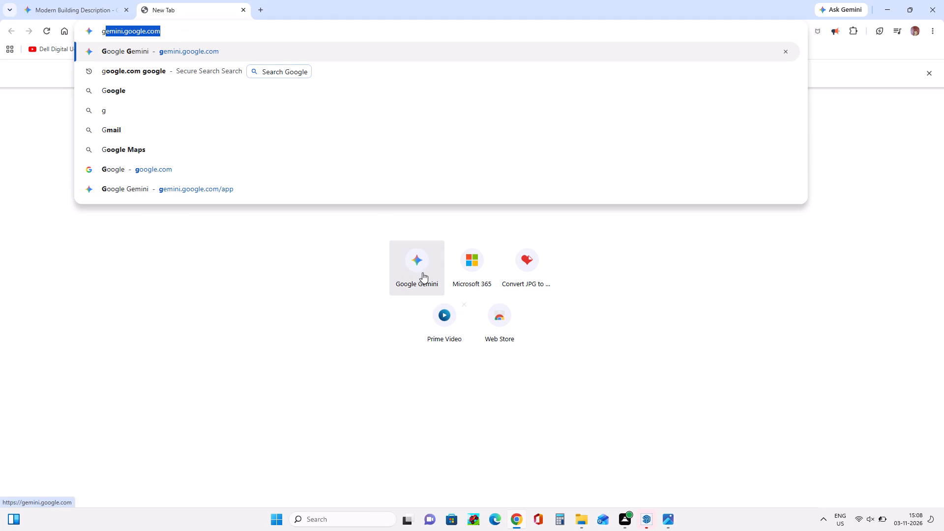
click(161, 88)
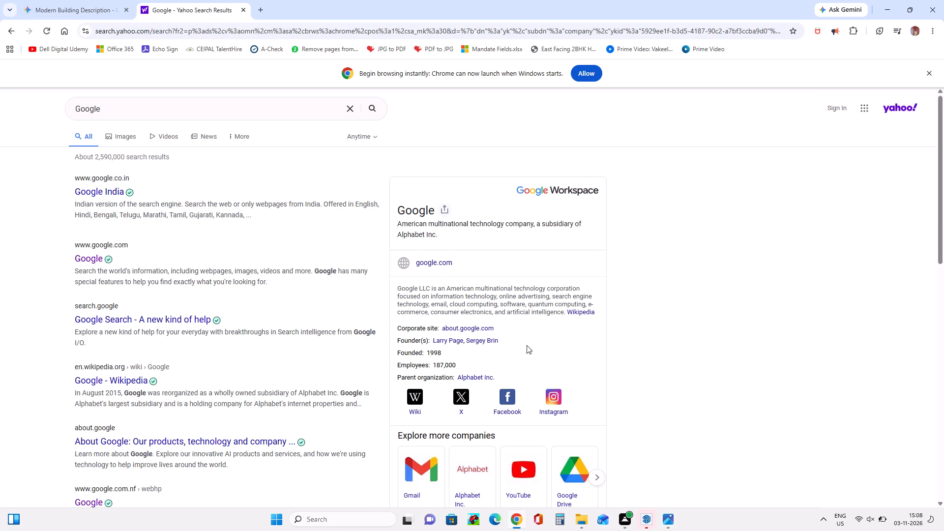
click(96, 259)
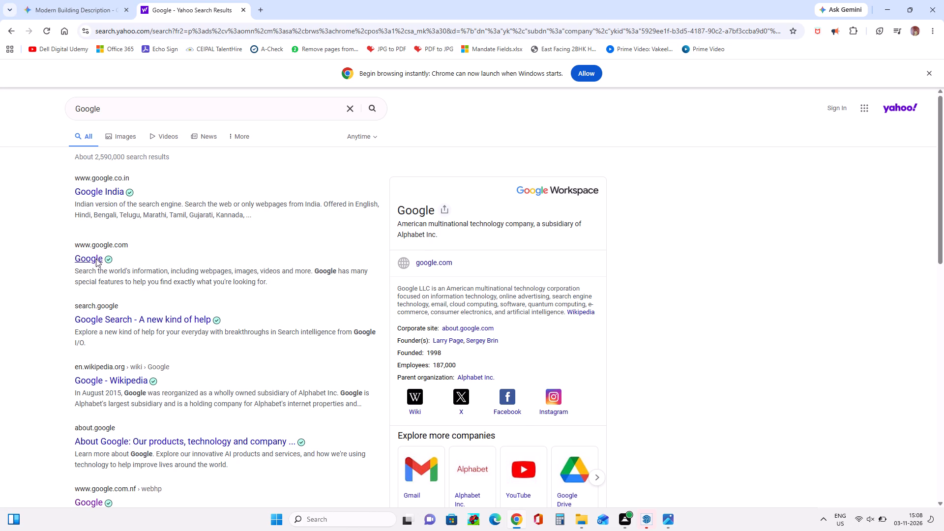
click(383, 268)
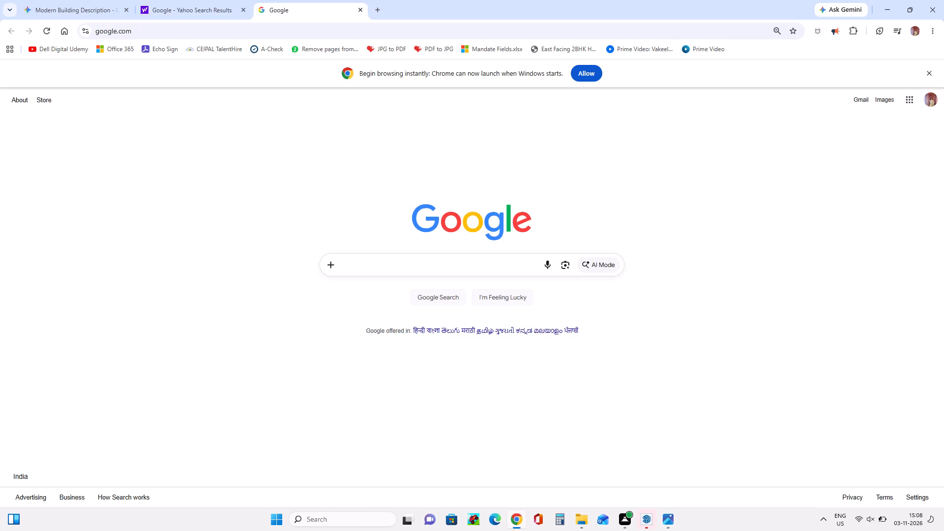
click(381, 288)
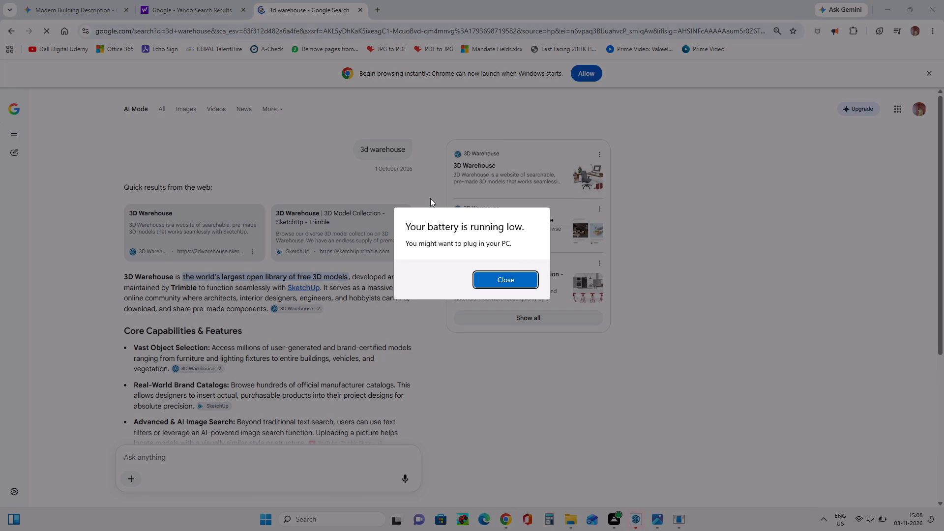
click(521, 276)
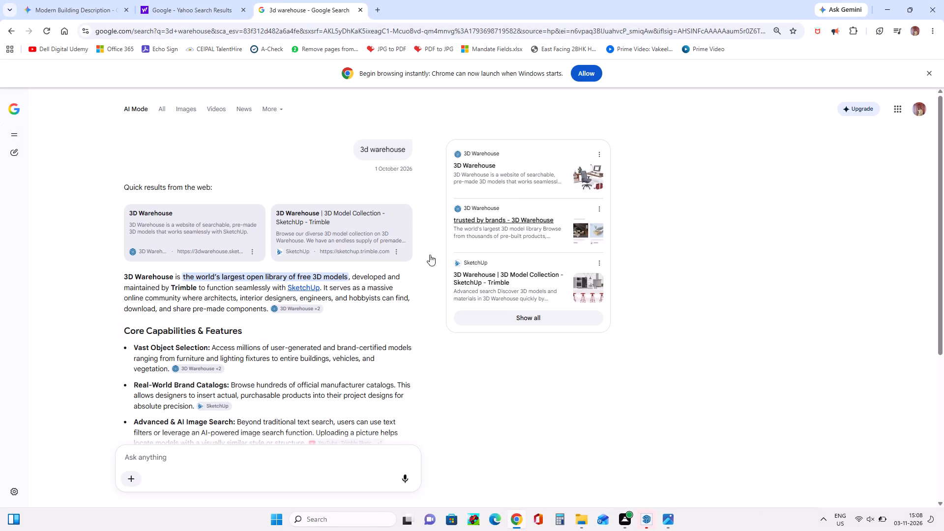
click(156, 211)
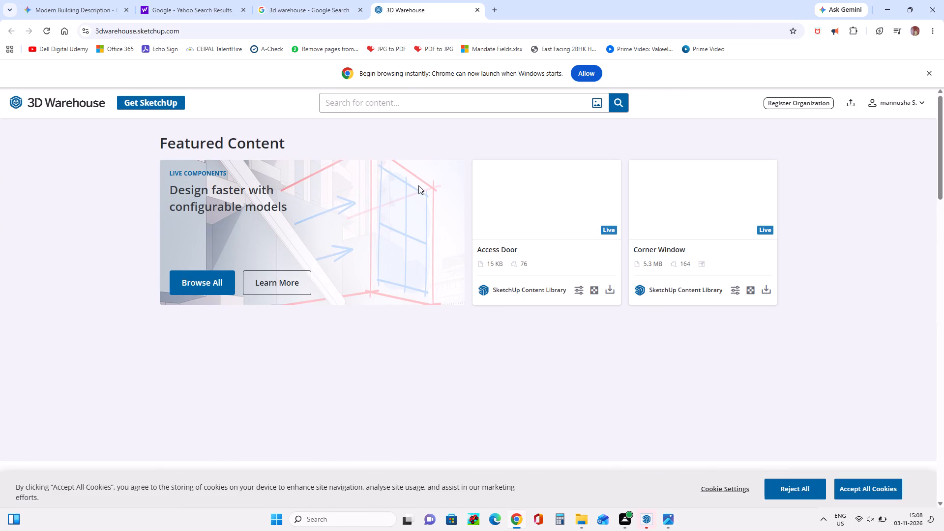
Search 3D Warehouse for gate and open the page of the Gate 1 model.
click(397, 104)
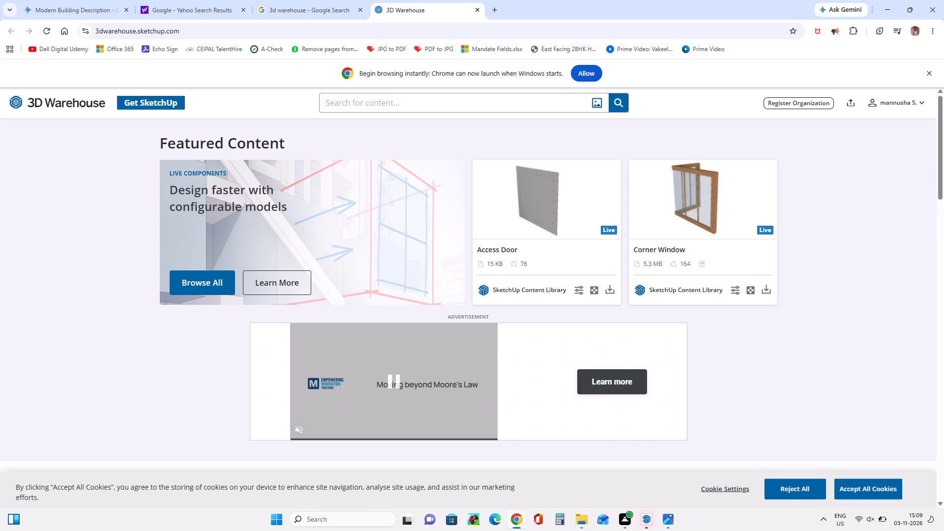
text(gate)
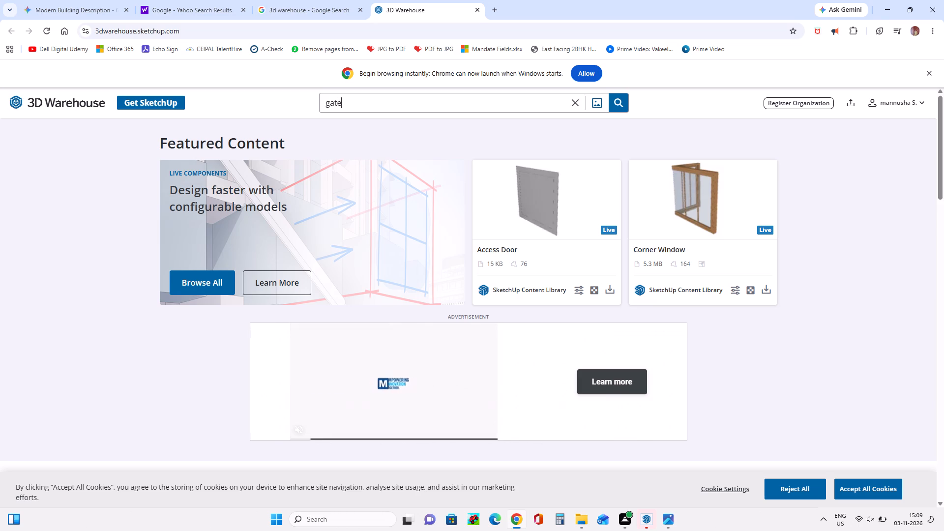
key(Return)
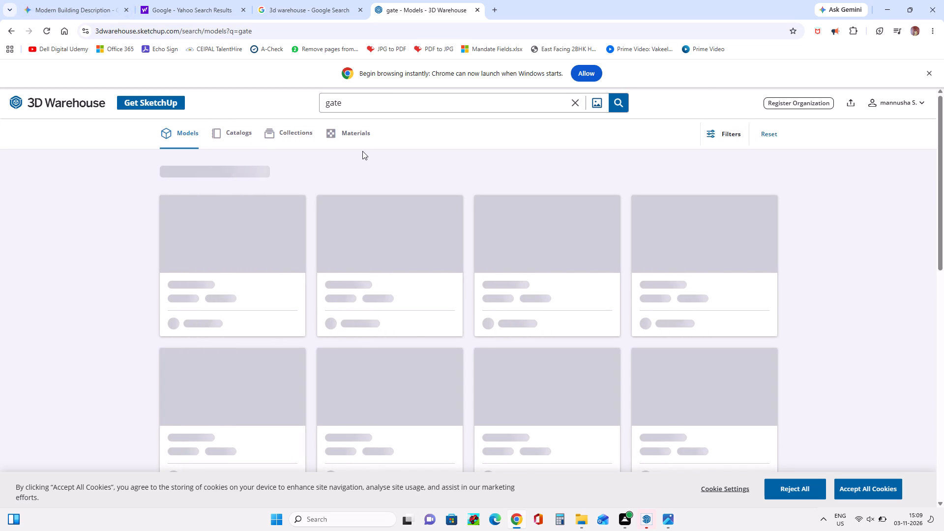
scroll(453, 259, down, 3)
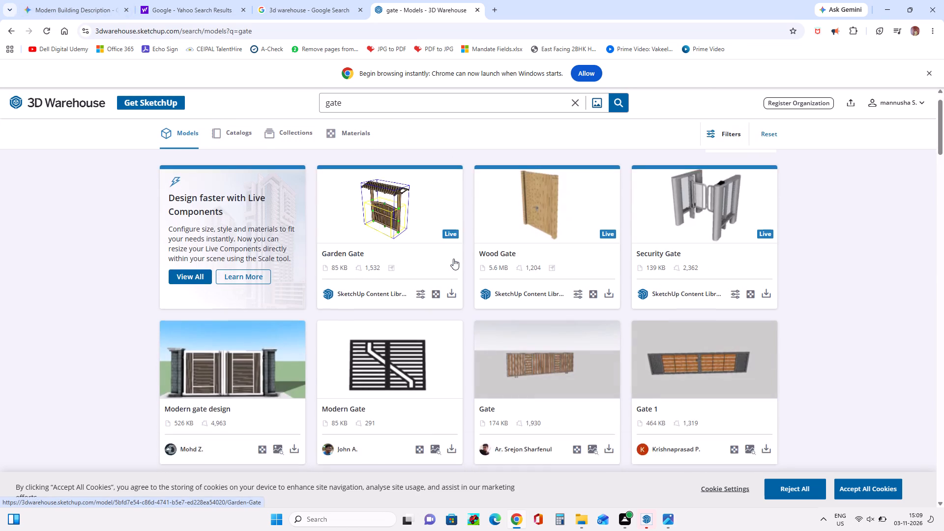
scroll(453, 259, up, 1)
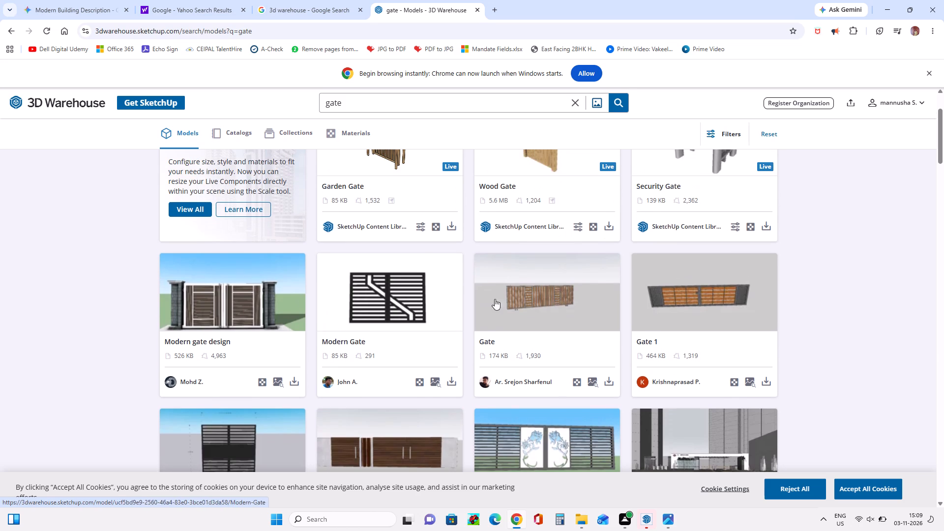
click(716, 298)
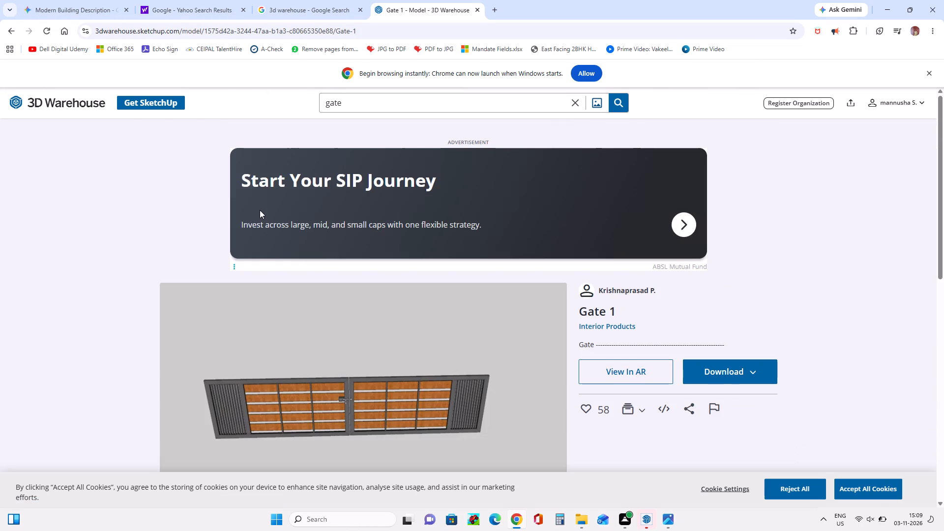
scroll(260, 210, down, 1)
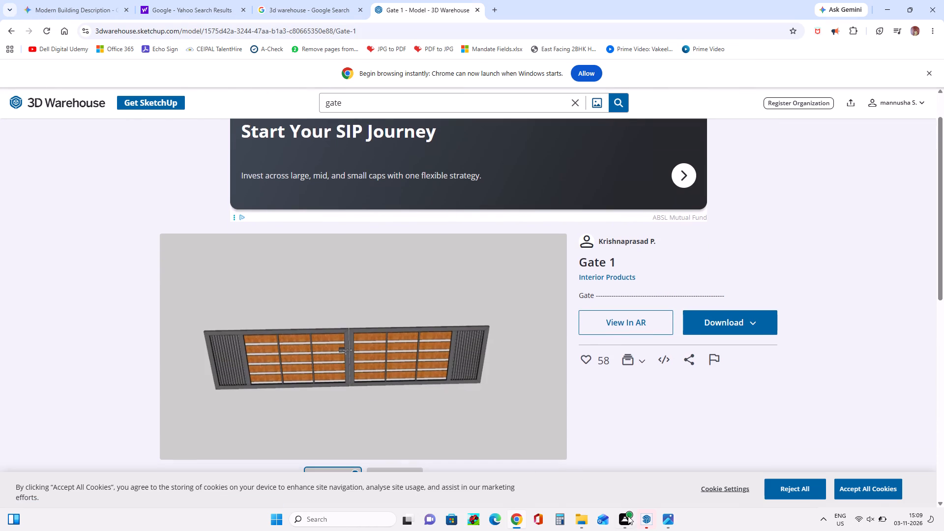
Switch back to SketchUp and examine the building's side facade and boundary wall against the reference image.
click(650, 523)
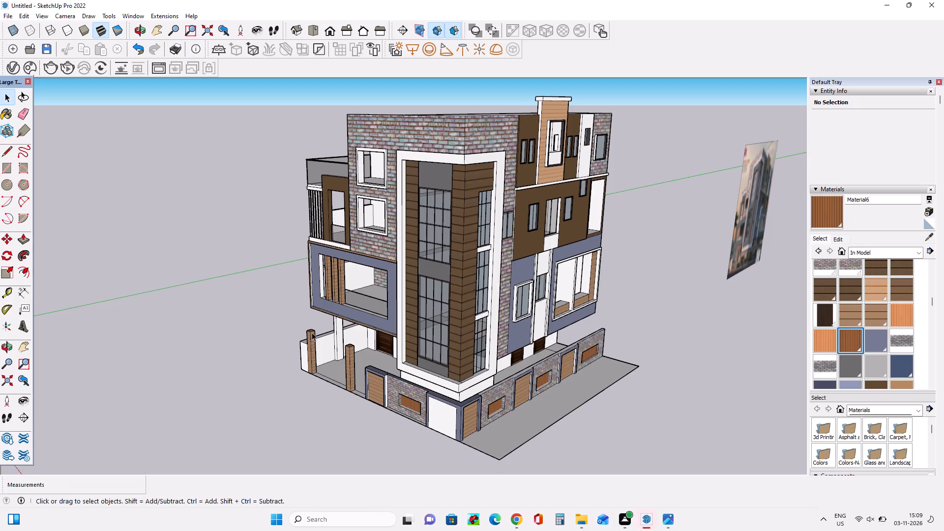
scroll(311, 331, down, 7)
scroll(15, 184, down, 5)
middle_drag(484, 239, 456, 232)
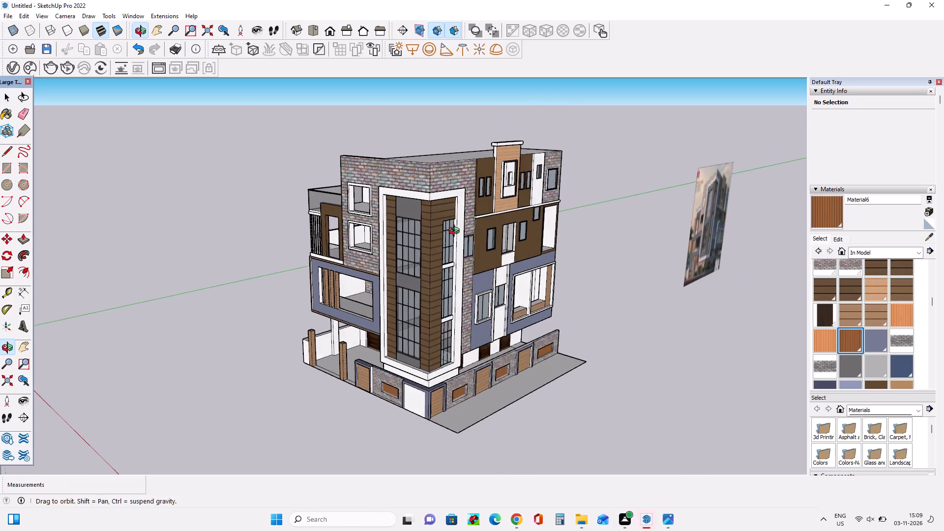
middle_drag(456, 232, 305, 197)
scroll(145, 195, down, 7)
scroll(569, 271, up, 3)
scroll(687, 306, up, 2)
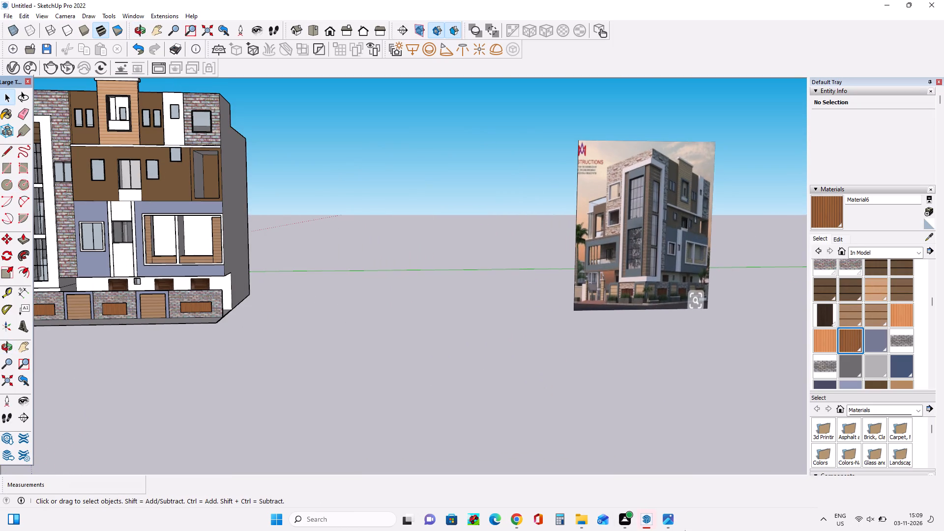
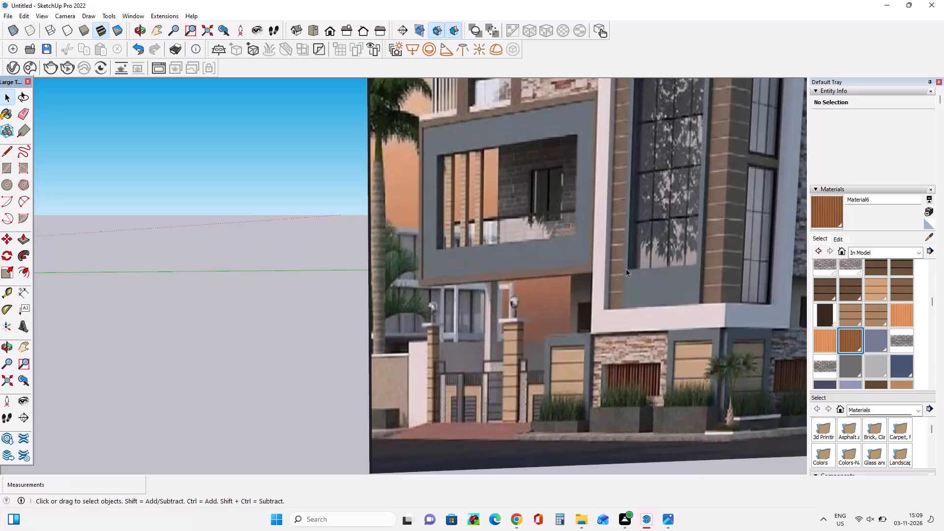
Examine the reference image's gate area and compare it with the front gate opening of the modelled building.
scroll(626, 268, down, 3)
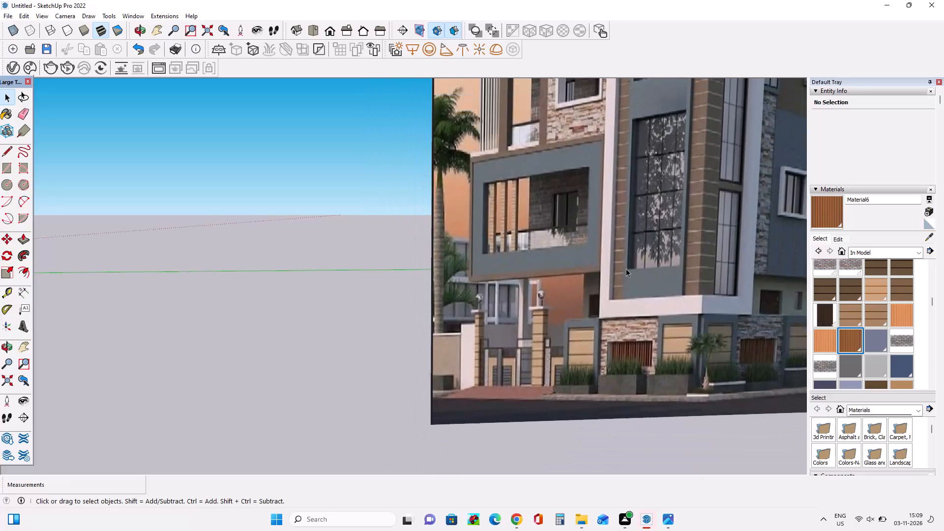
scroll(626, 268, down, 13)
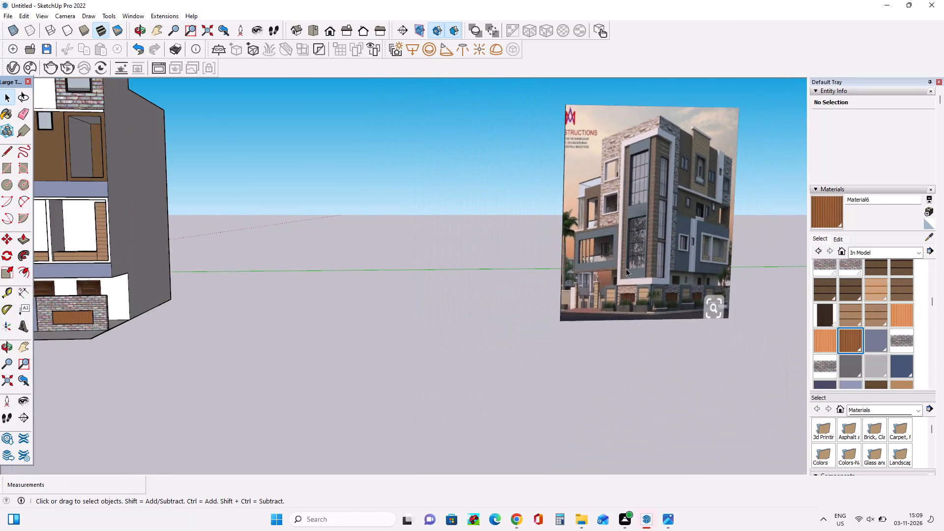
scroll(626, 268, down, 3)
middle_drag(565, 274, 761, 297)
scroll(765, 297, down, 2)
scroll(551, 311, down, 5)
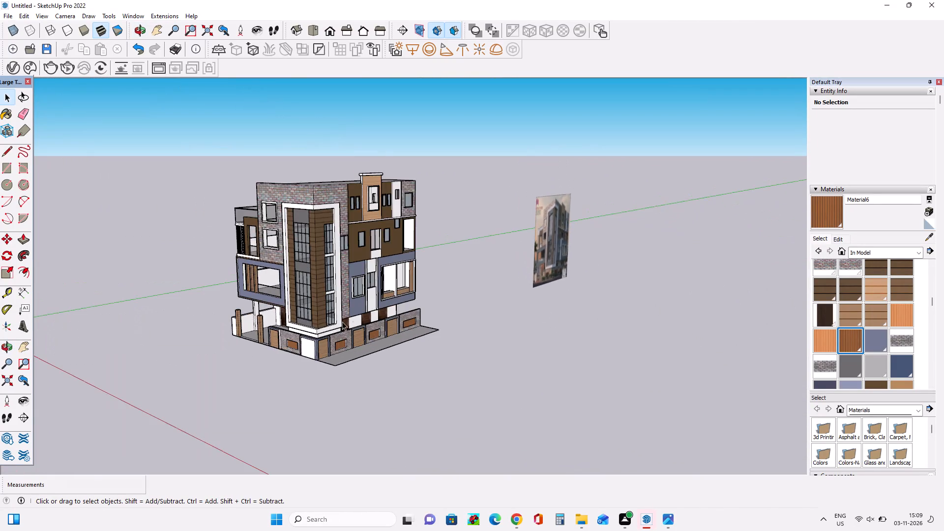
middle_drag(344, 322, 533, 292)
scroll(533, 292, down, 3)
middle_drag(516, 297, 518, 309)
scroll(288, 358, up, 3)
middle_drag(463, 319, 409, 350)
scroll(414, 263, up, 6)
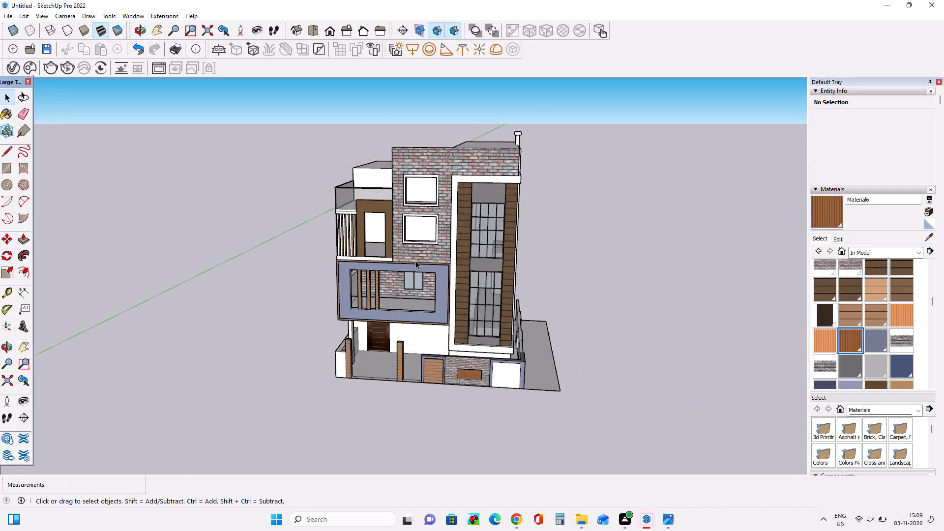
scroll(415, 261, up, 2)
middle_drag(440, 319, 453, 266)
scroll(453, 266, down, 2)
middle_drag(454, 267, 459, 283)
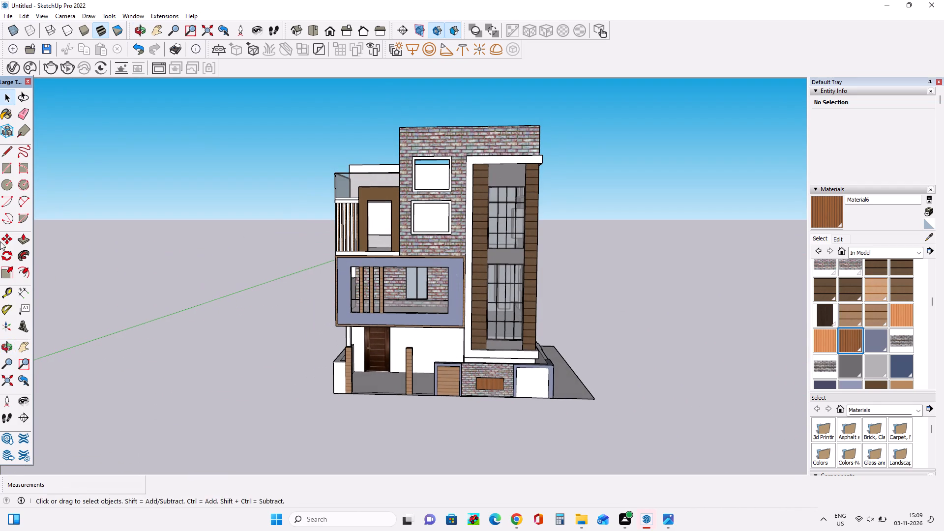
Switch to Chrome, return to the gate search results, and open the 1.4 MB Gate model with beige horizontal slats and square handles.
click(521, 528)
scroll(466, 290, down, 7)
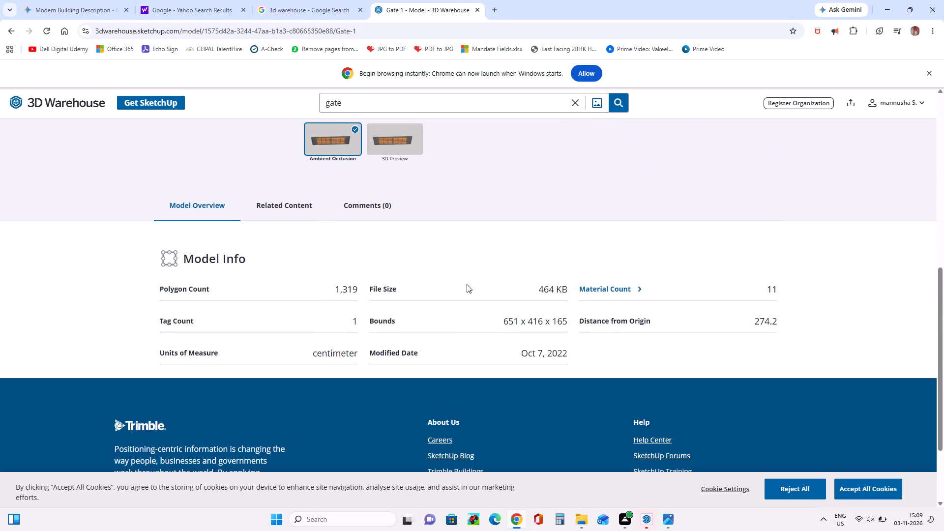
scroll(479, 248, up, 4)
click(10, 28)
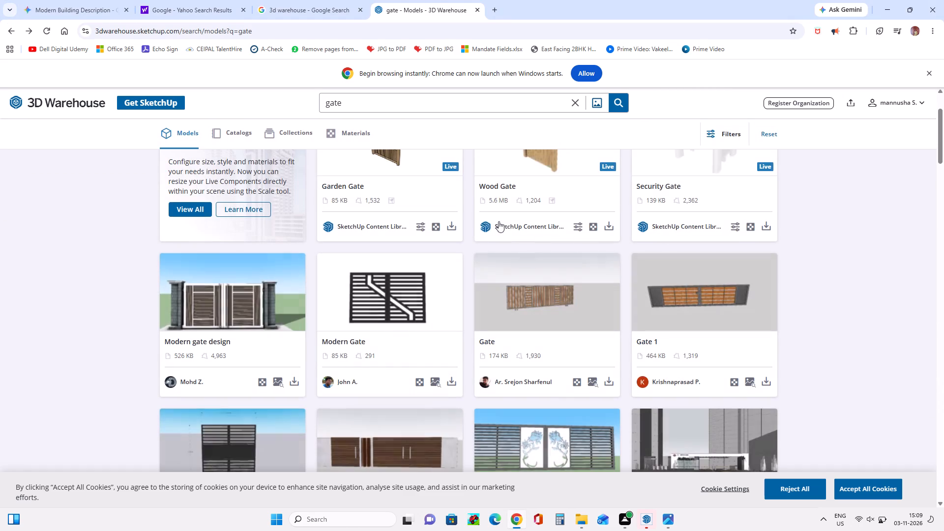
scroll(555, 302, down, 2)
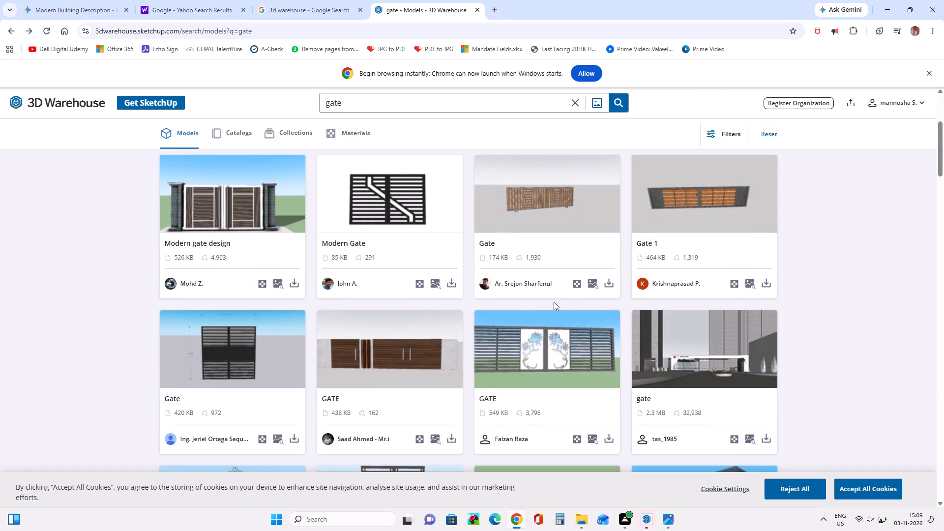
scroll(554, 302, down, 4)
scroll(554, 302, up, 2)
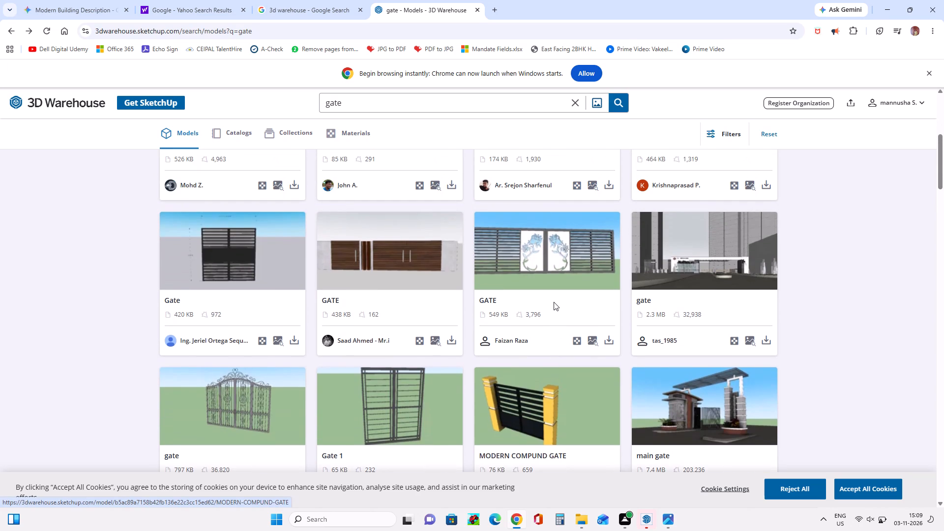
scroll(554, 302, down, 7)
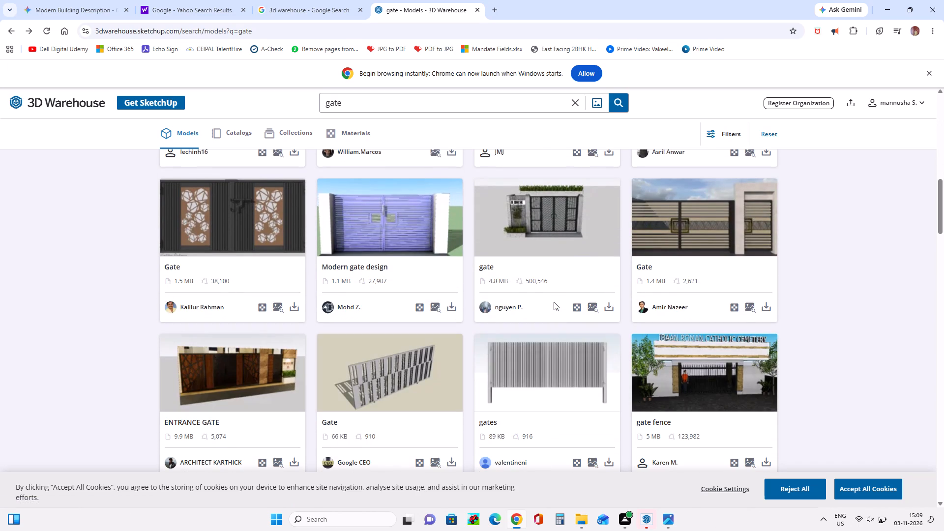
scroll(554, 302, down, 1)
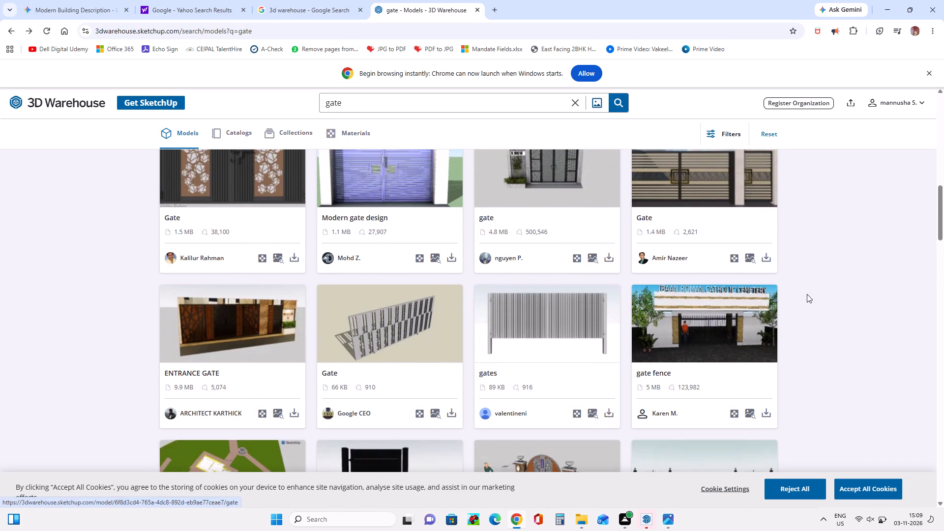
click(694, 175)
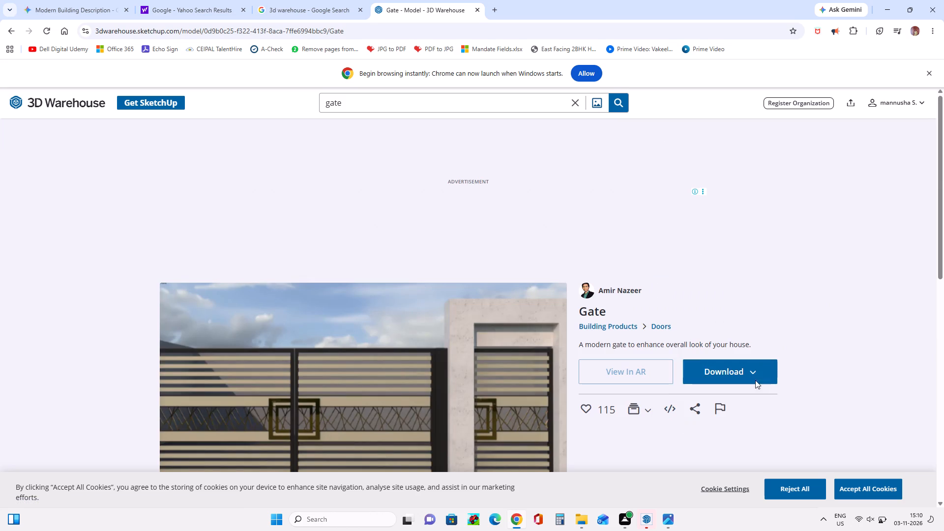
Download the Gate model from its 3D Warehouse page and return to SketchUp.
click(743, 367)
click(718, 398)
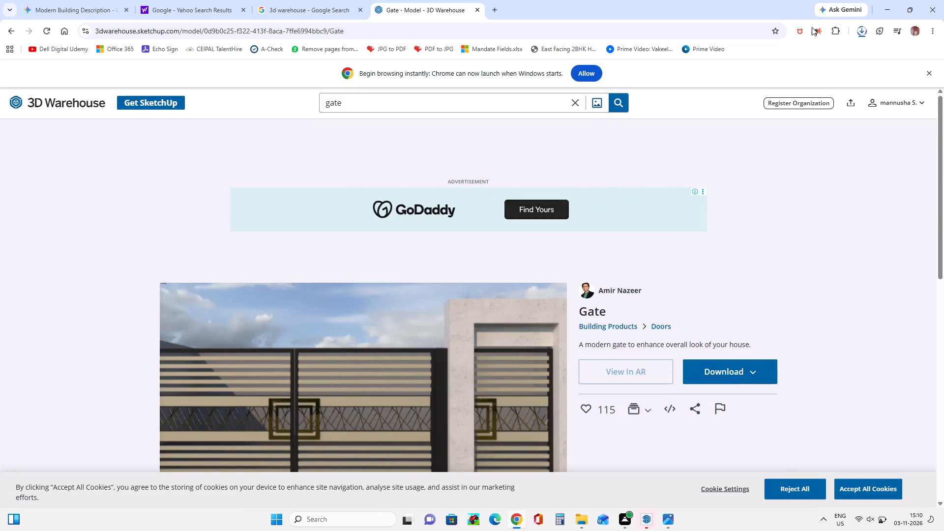
click(889, 6)
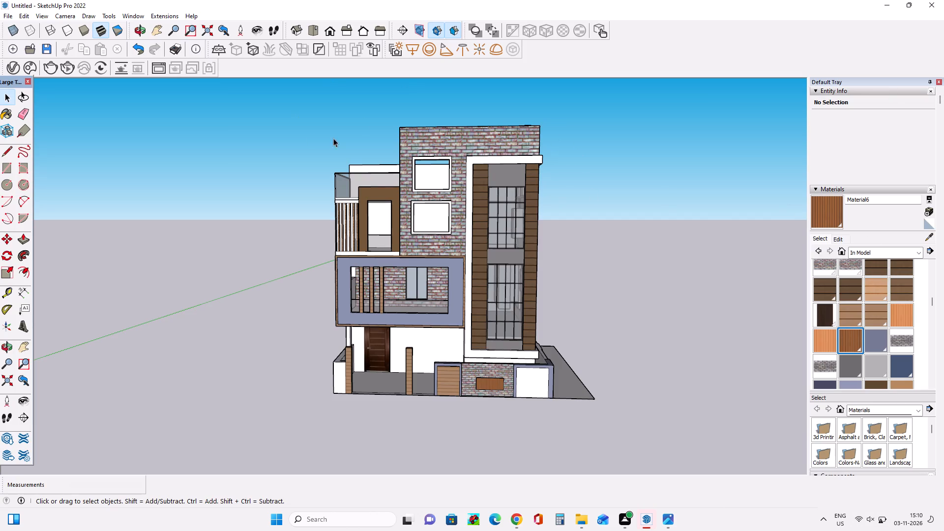
Import the Metal+Gate file from the Downloads folder and place it on the ground in front of the building's gate opening.
click(5, 16)
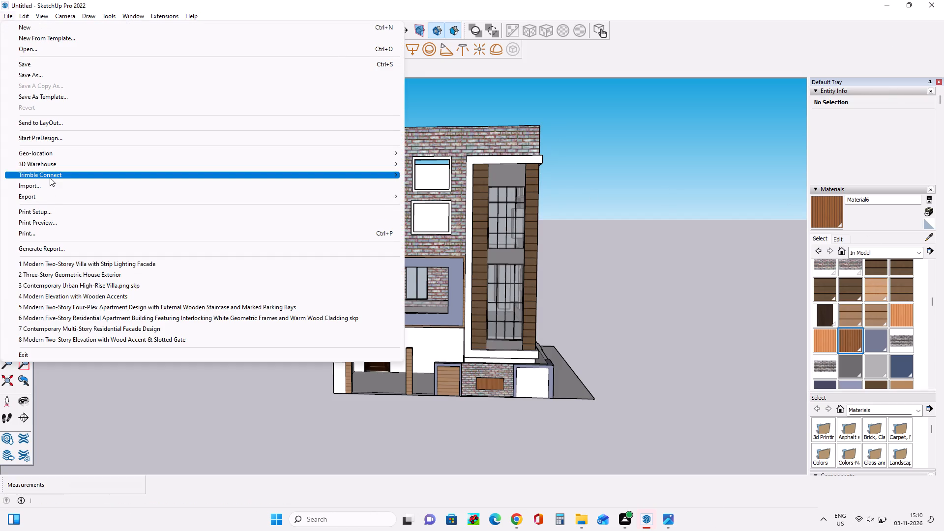
click(50, 187)
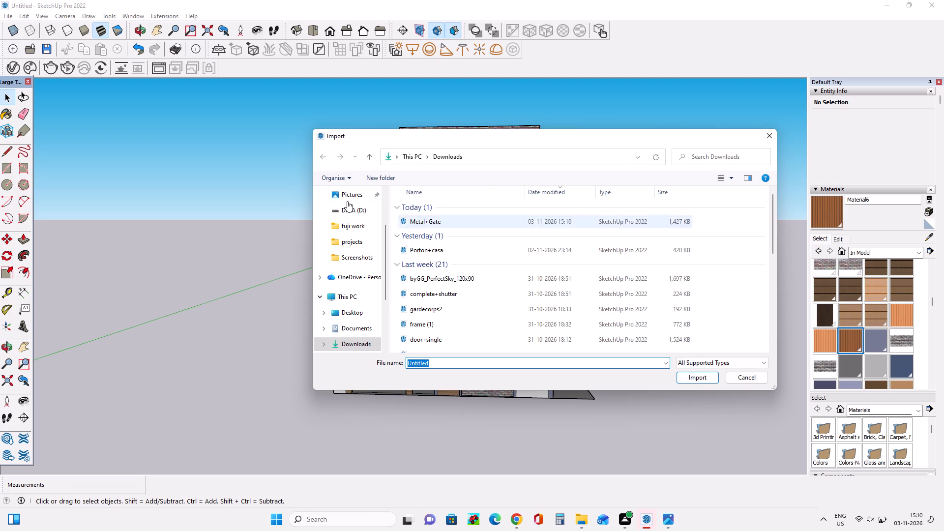
click(431, 221)
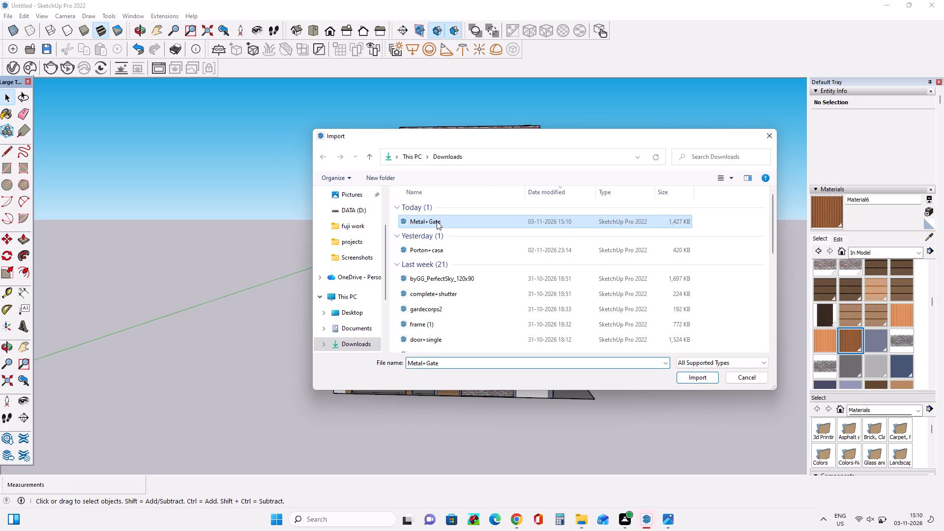
click(702, 380)
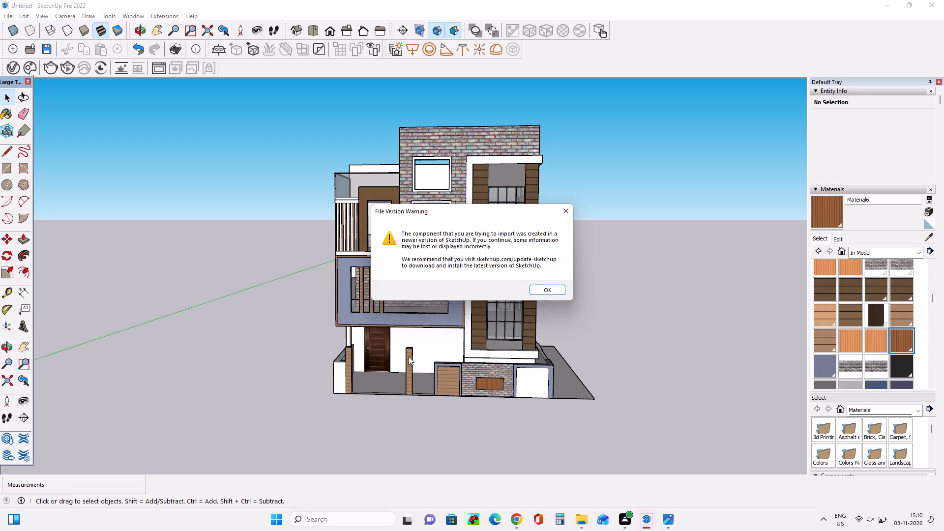
click(547, 291)
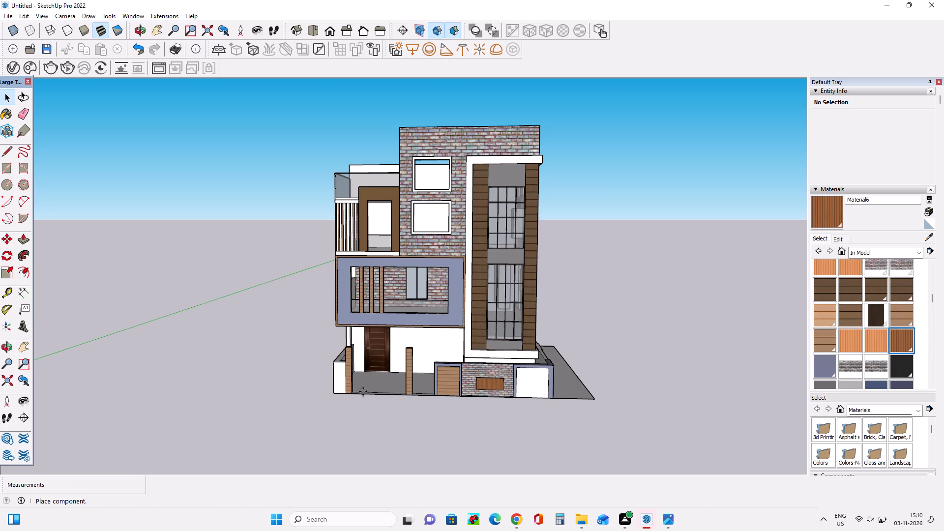
click(370, 415)
Open the Metal+Gate component for editing and remove the photo image standing in front of the gate.
scroll(373, 438, up, 2)
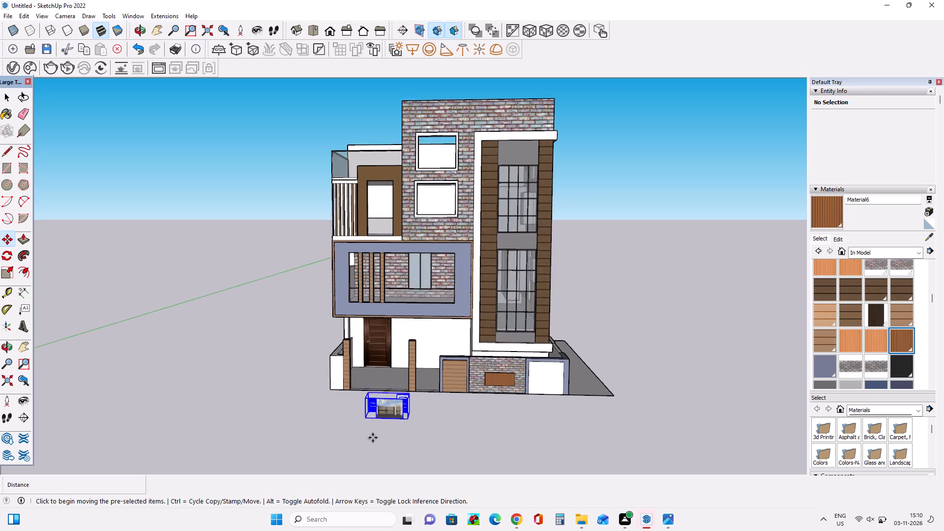
scroll(373, 438, up, 4)
middle_drag(374, 438, 420, 467)
scroll(371, 369, down, 6)
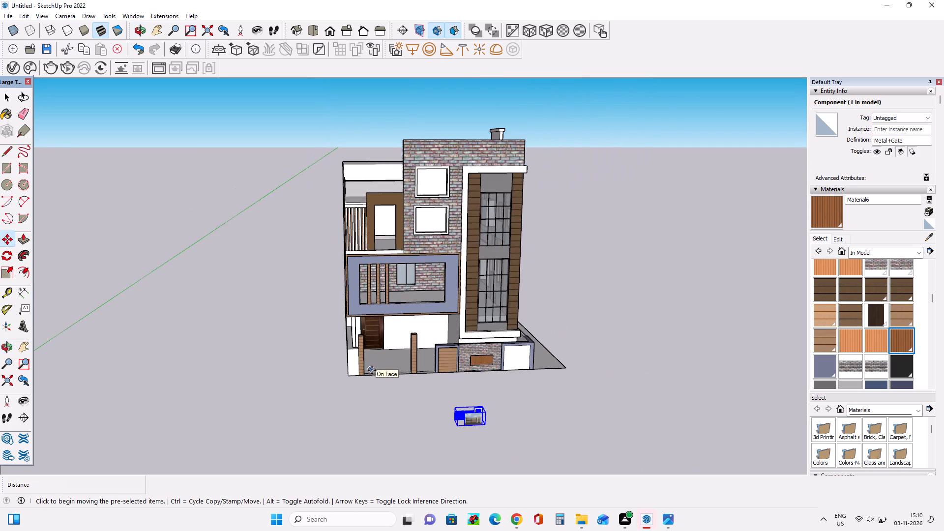
scroll(491, 452, up, 4)
scroll(454, 421, up, 8)
middle_drag(454, 419, 455, 419)
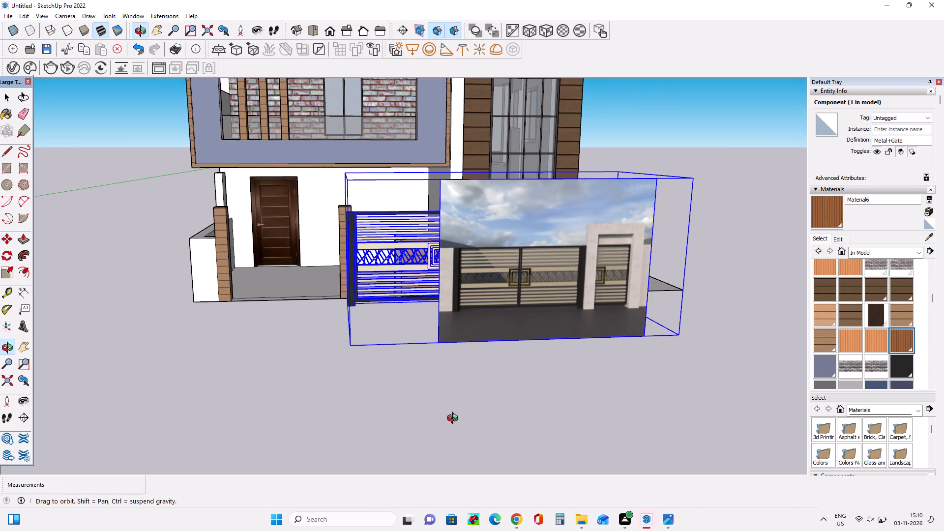
middle_drag(455, 419, 456, 443)
right_click(487, 295)
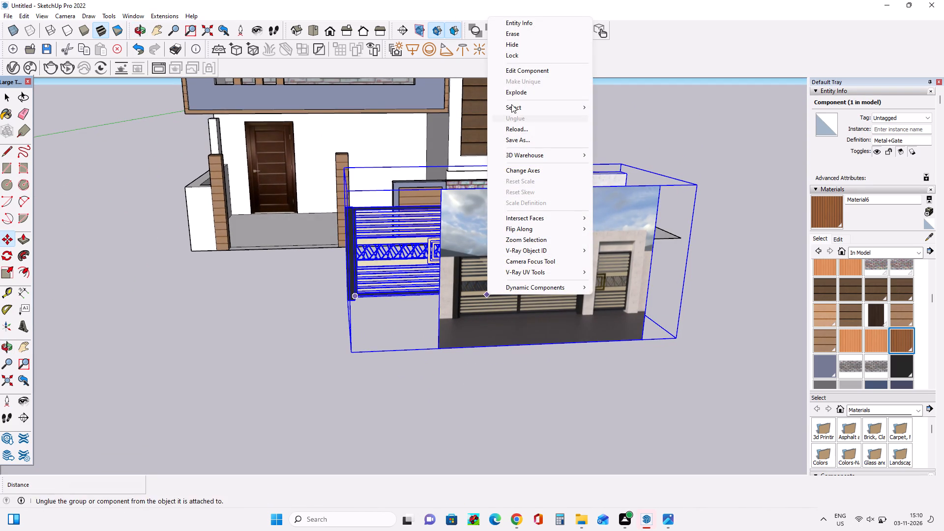
click(520, 70)
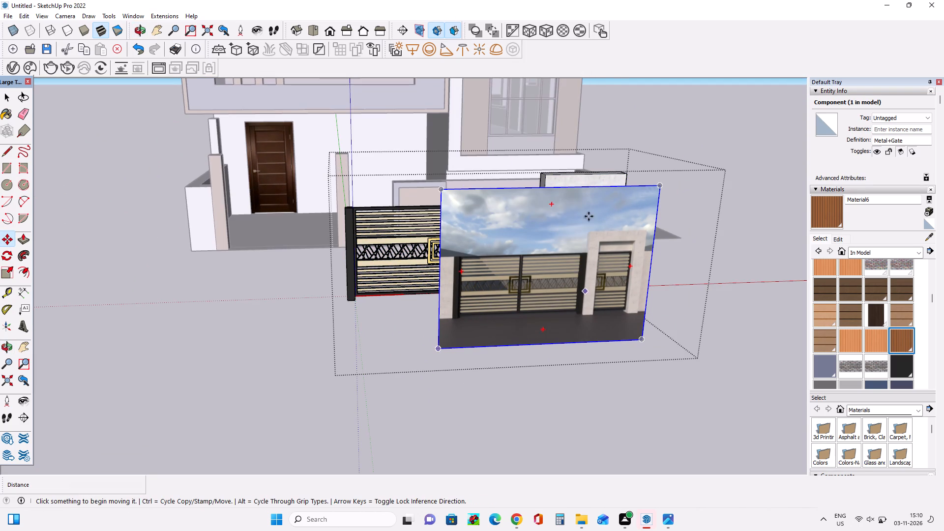
key(Delete)
key(BackSpace)
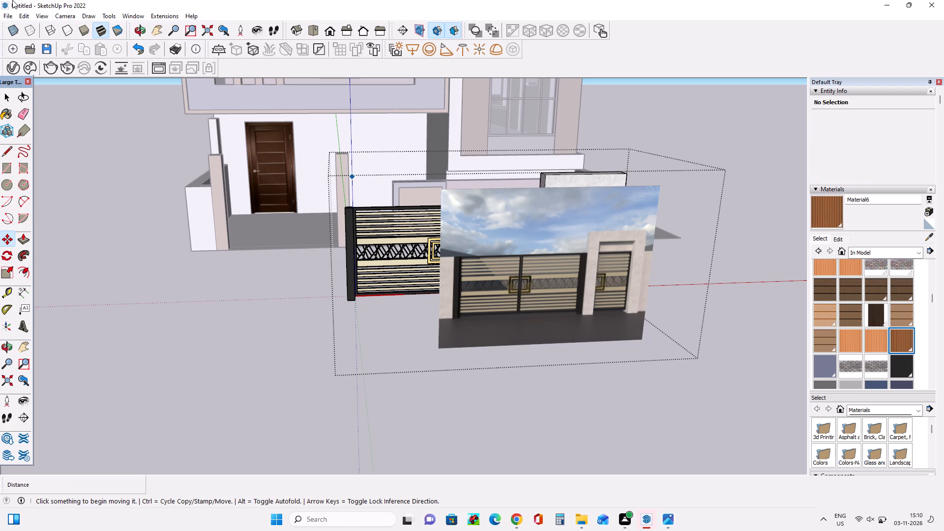
click(7, 95)
click(519, 267)
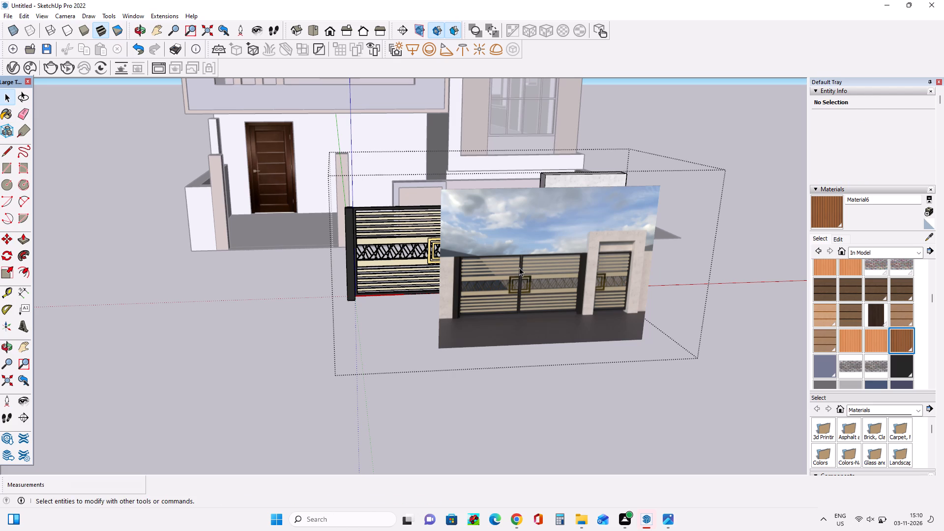
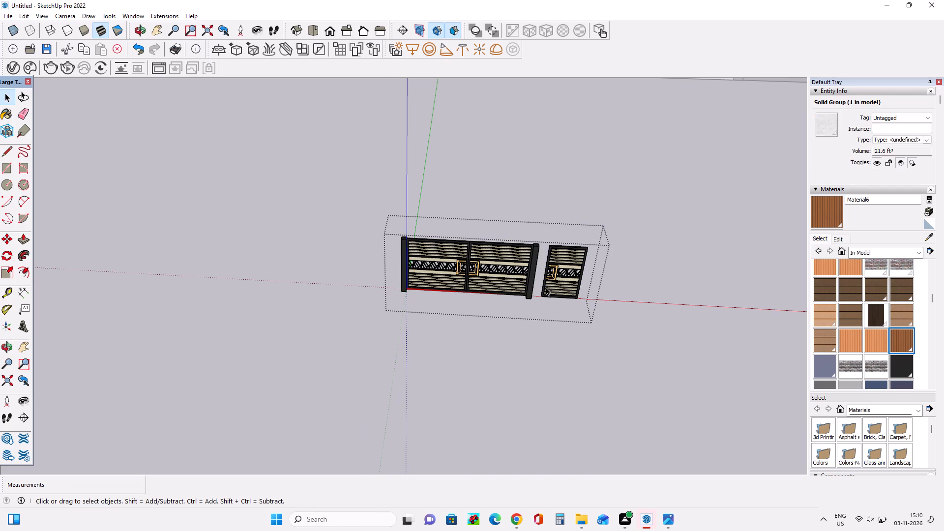
Move the double gate with its posts, without the single gate, from the origin to the base of the front entrance's left pillar.
middle_drag(545, 276, 545, 264)
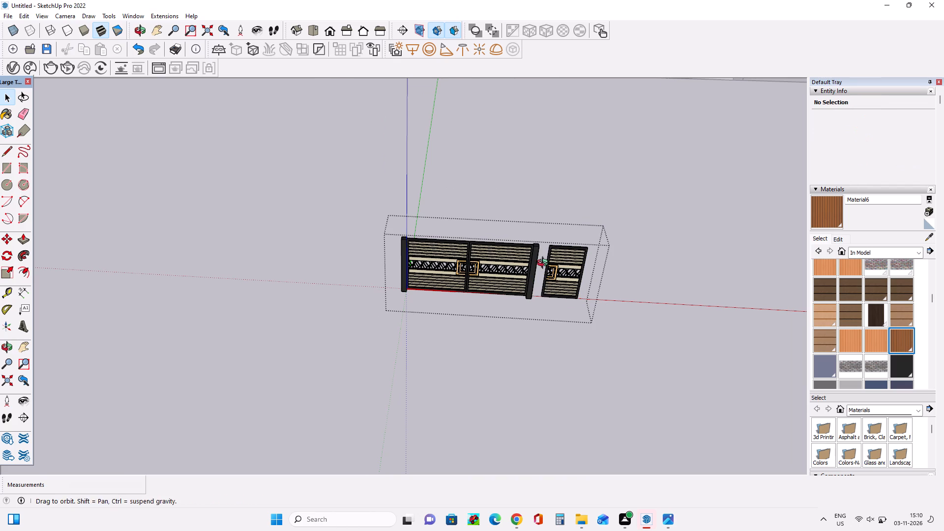
middle_drag(545, 264, 565, 203)
scroll(470, 285, up, 3)
scroll(470, 285, down, 7)
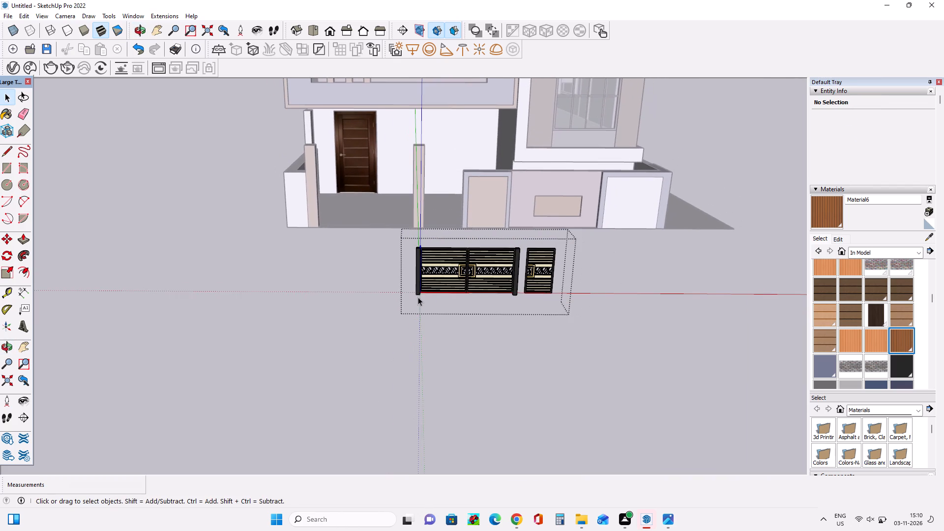
scroll(418, 297, up, 2)
click(6, 236)
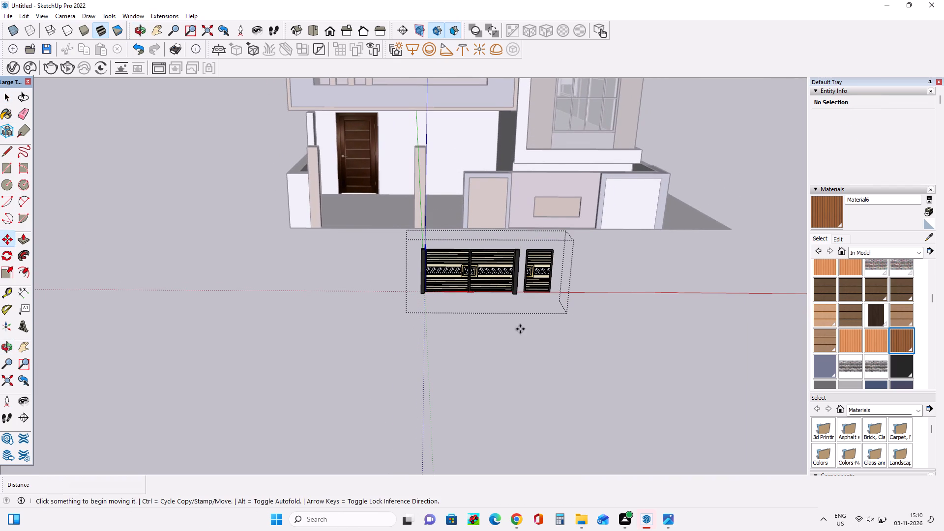
scroll(519, 328, up, 2)
middle_drag(587, 271, 591, 291)
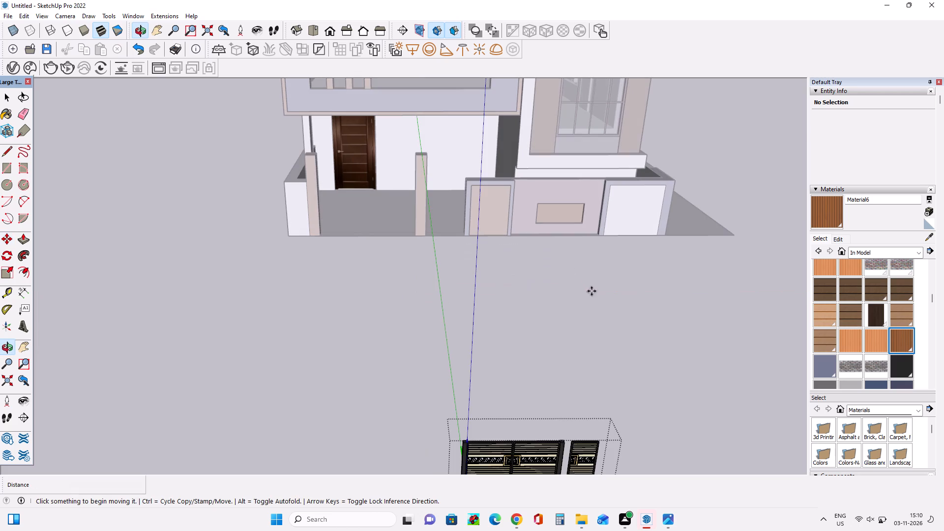
scroll(365, 191, down, 3)
middle_drag(414, 239, 421, 260)
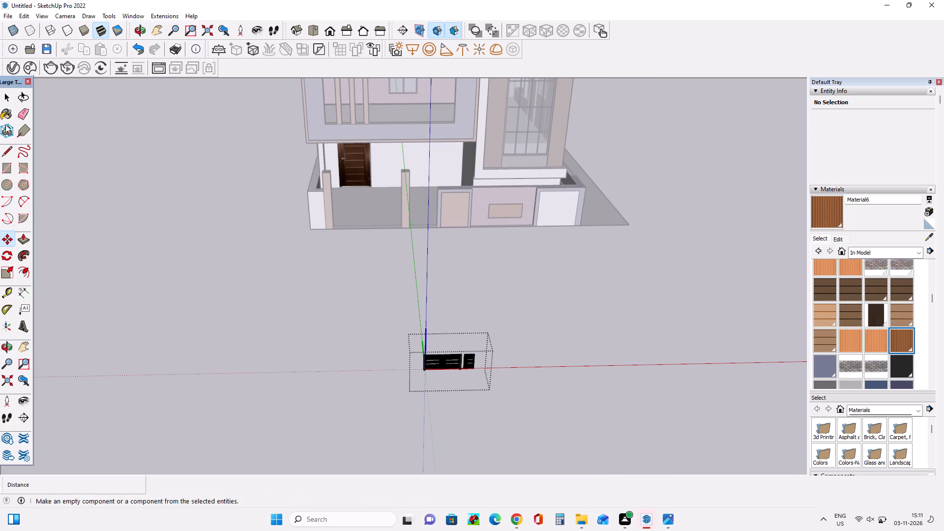
click(9, 95)
scroll(482, 369, up, 17)
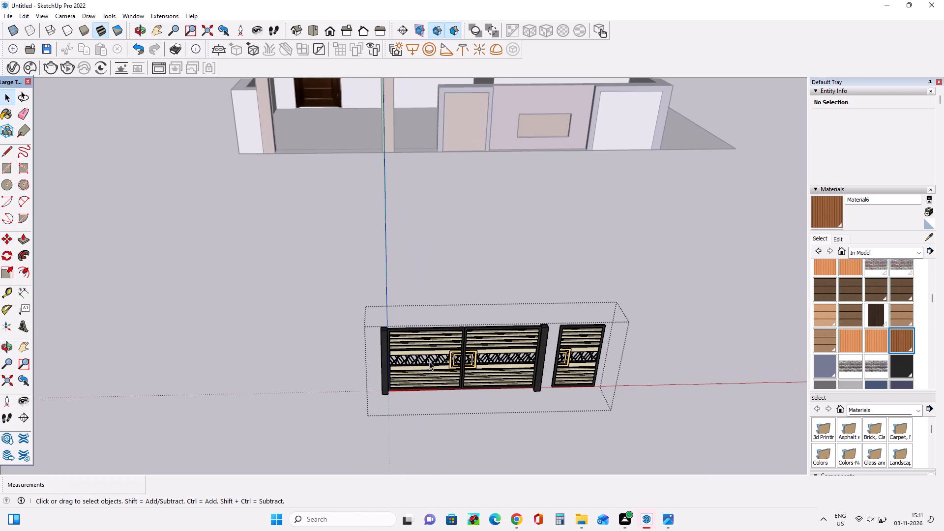
drag(548, 315, 364, 408)
drag(364, 408, 369, 409)
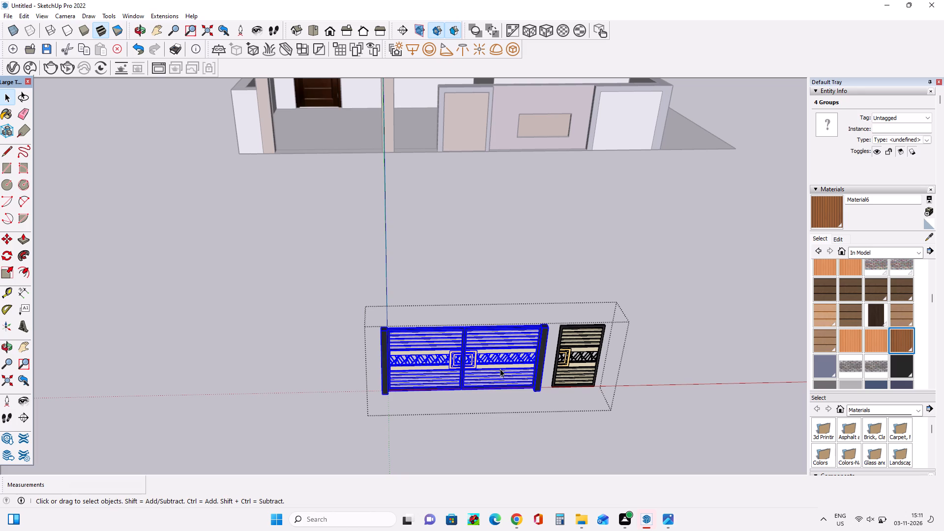
middle_drag(510, 390, 509, 378)
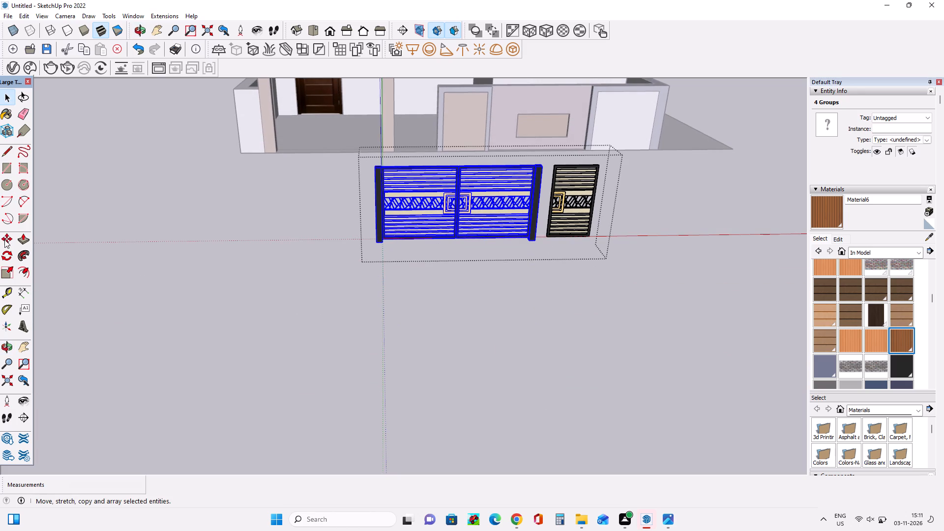
click(4, 239)
middle_drag(308, 318, 322, 364)
scroll(341, 358, down, 4)
scroll(373, 304, down, 2)
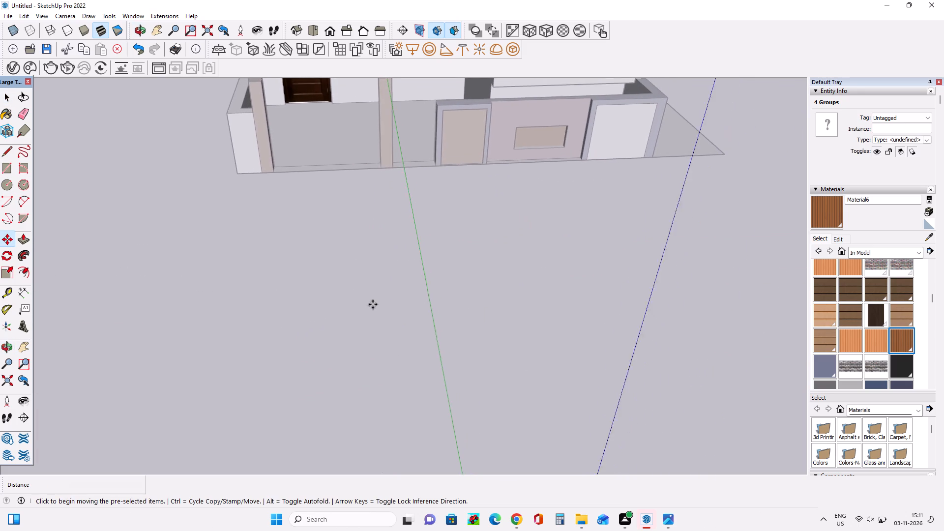
scroll(373, 304, down, 7)
scroll(391, 287, down, 20)
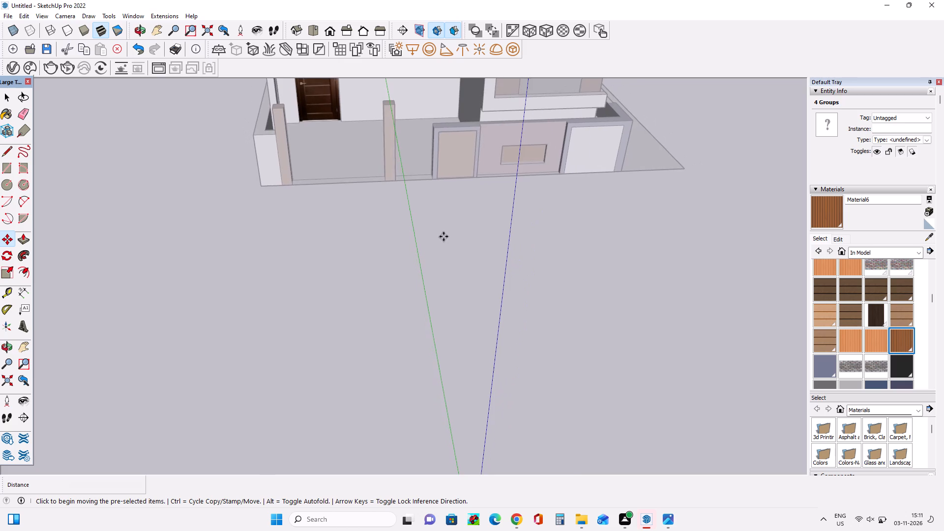
scroll(443, 236, down, 9)
middle_drag(449, 321, 463, 300)
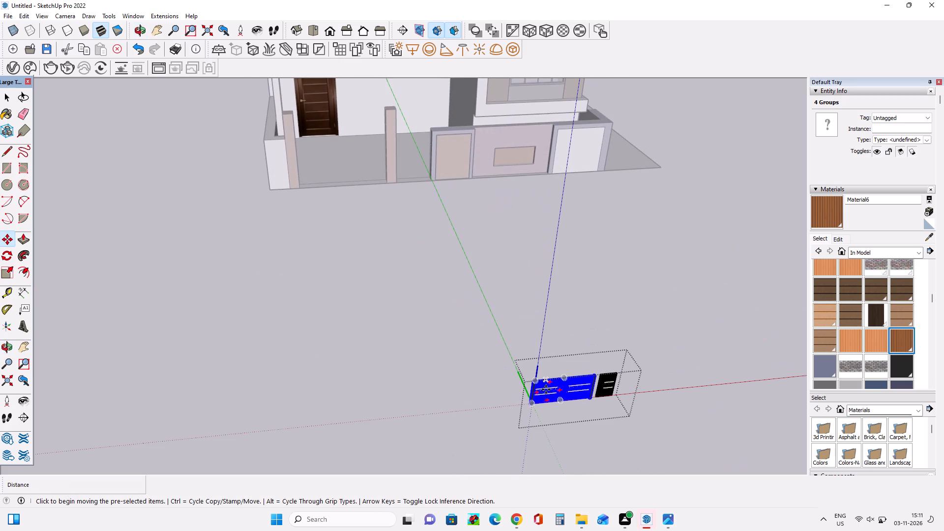
click(529, 406)
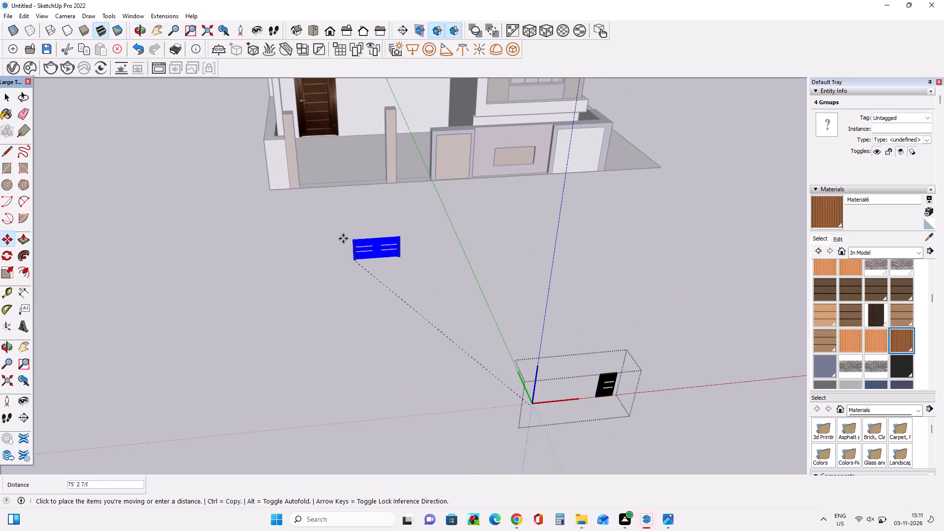
click(298, 185)
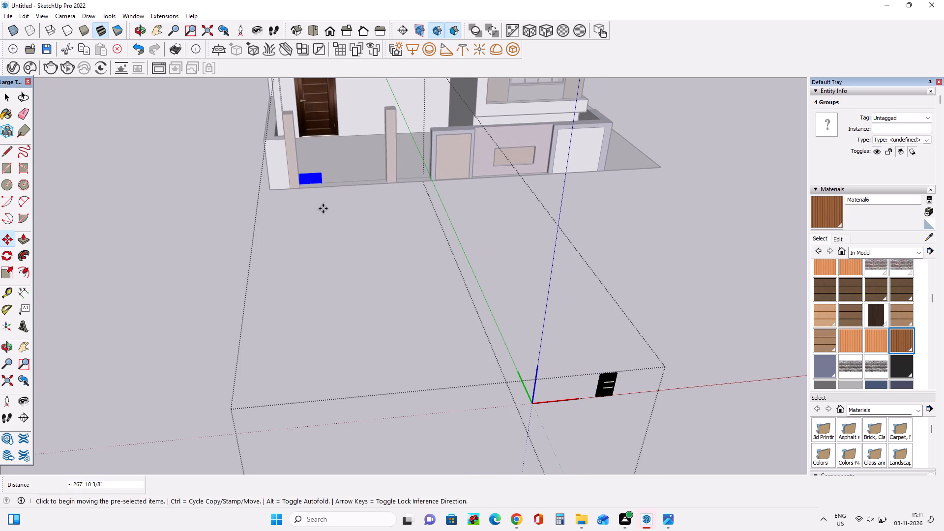
Shift the double gate forward about 3' 7" along the left pillar's inner base edge, keeping its post against the pillar.
middle_drag(324, 211, 330, 261)
scroll(317, 212, up, 10)
scroll(315, 173, up, 4)
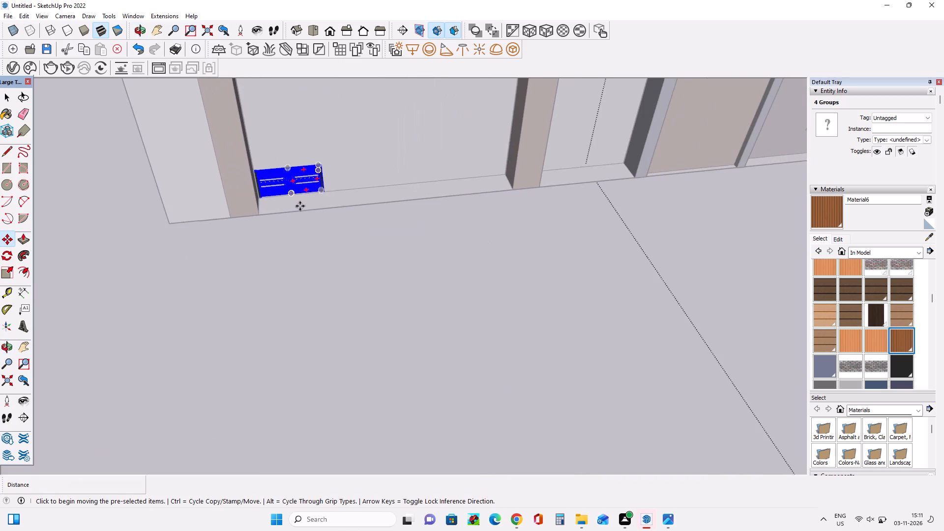
middle_drag(298, 211, 213, 258)
scroll(297, 125, up, 9)
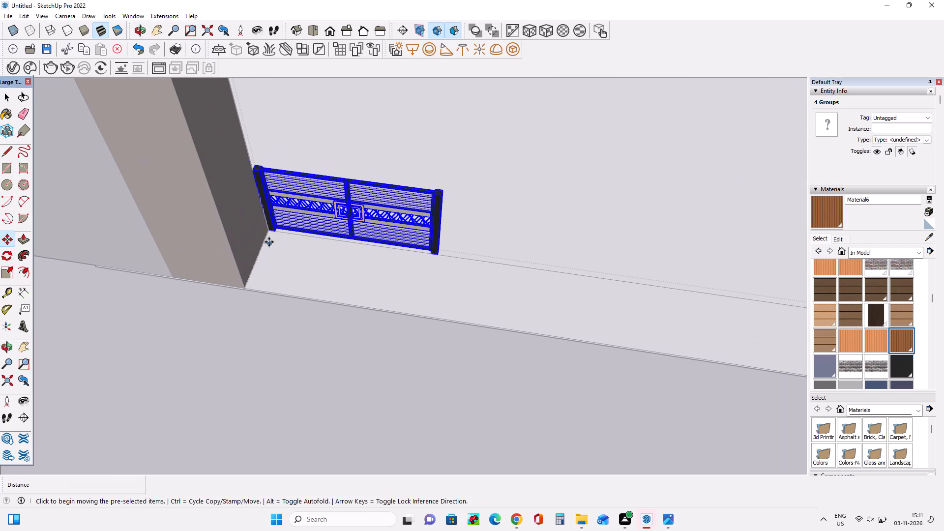
click(268, 234)
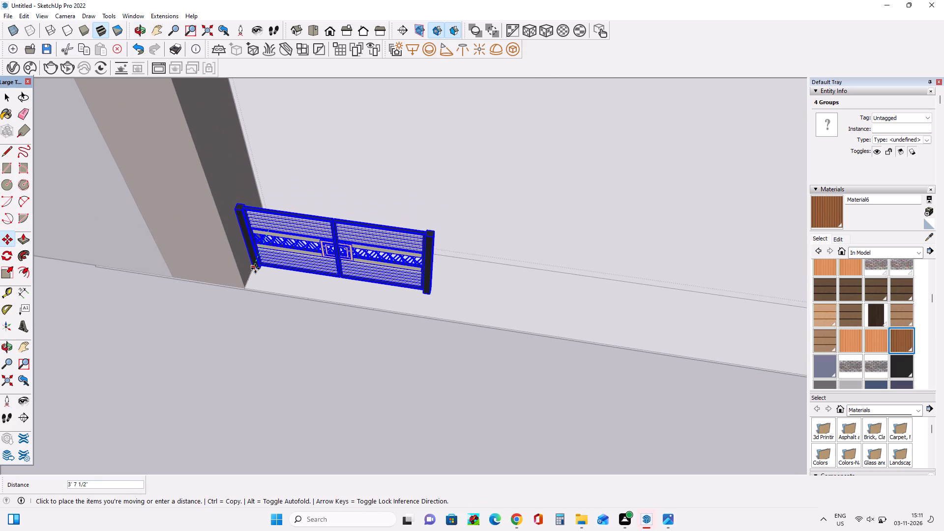
click(255, 268)
Scale the double gate up proportionally from its upper corner until it spans the opening between the two entrance pillars.
middle_drag(255, 315, 268, 303)
scroll(268, 303, down, 12)
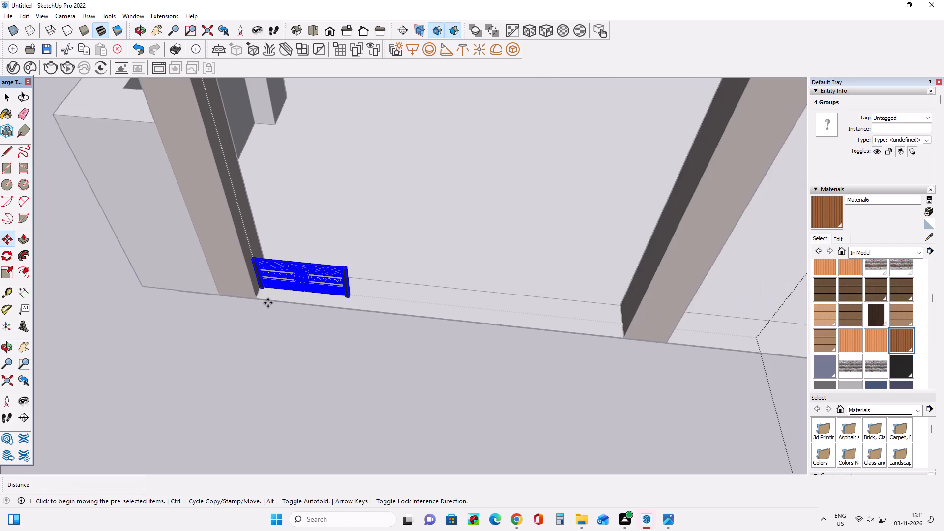
middle_drag(271, 302, 275, 283)
scroll(275, 283, down, 3)
middle_drag(275, 283, 275, 276)
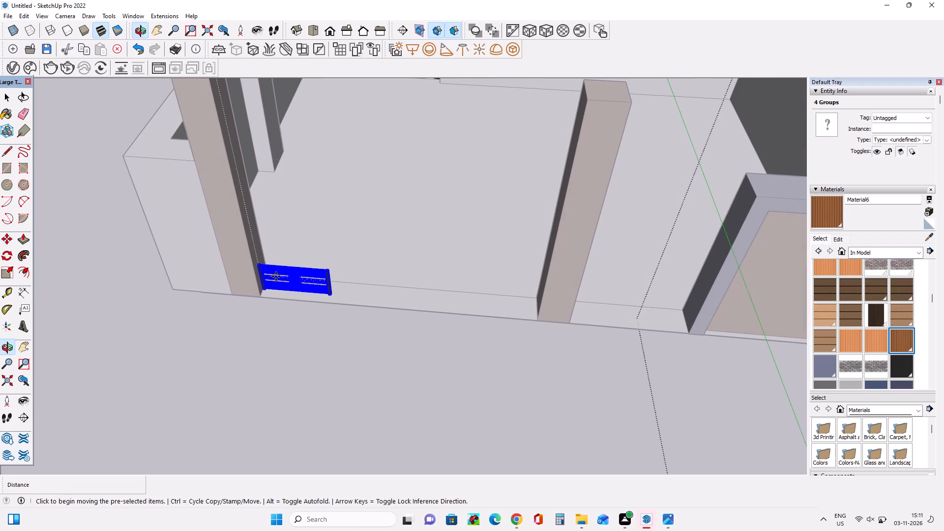
middle_click(276, 276)
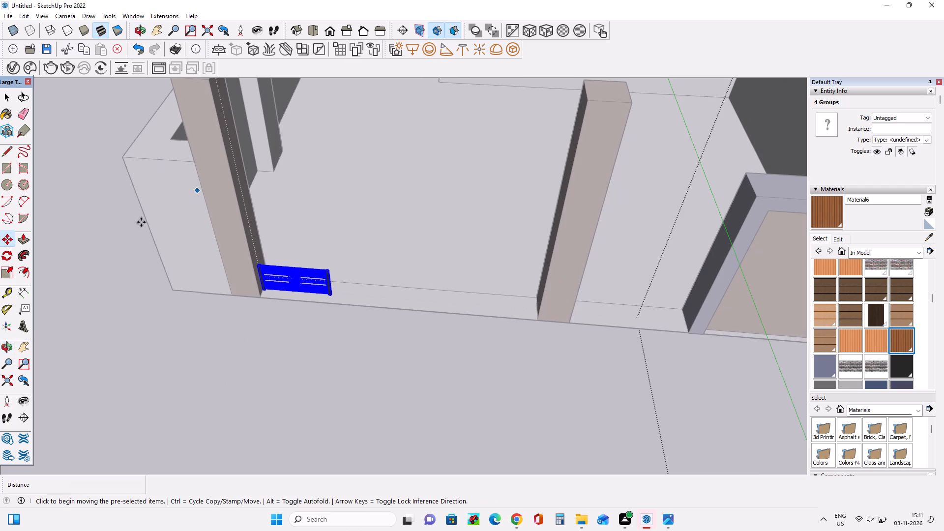
click(6, 270)
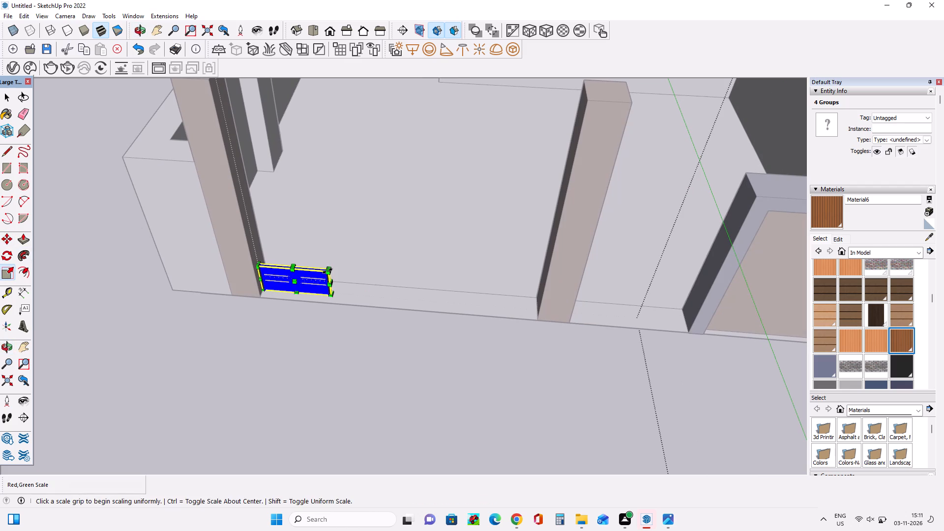
drag(328, 271, 564, 214)
Stretch the double gate taller along the blue axis in two passes, each by a factor of about 1.07.
middle_drag(461, 256, 469, 257)
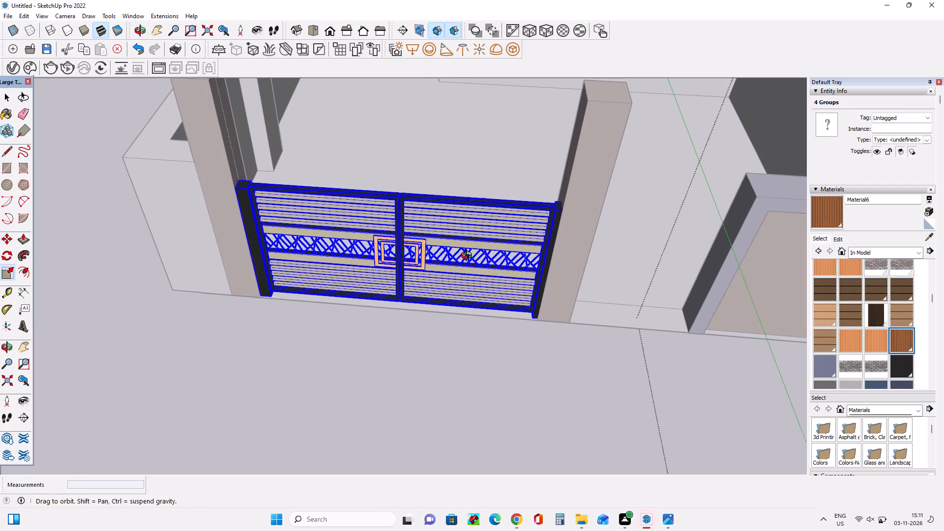
middle_drag(469, 257, 508, 257)
middle_drag(301, 286, 319, 318)
scroll(317, 313, down, 1)
middle_drag(321, 297, 331, 253)
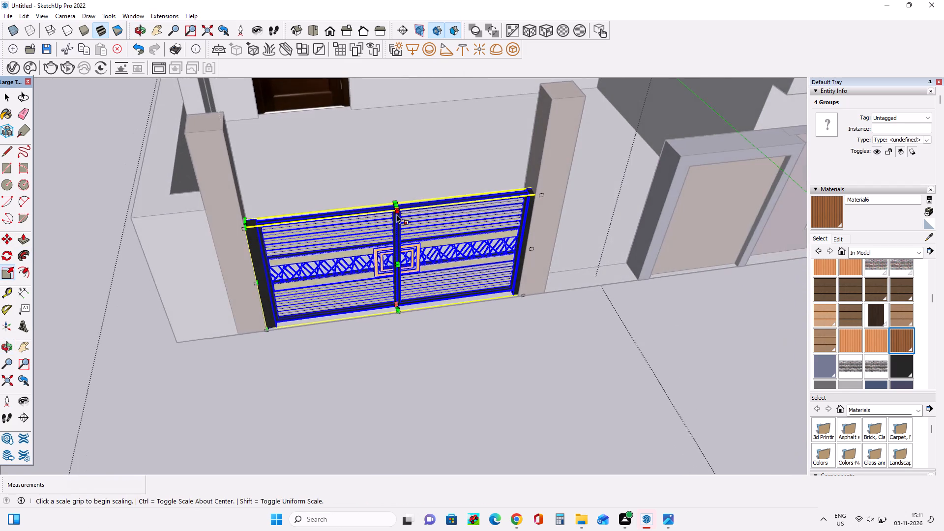
scroll(396, 214, up, 6)
drag(397, 203, 398, 112)
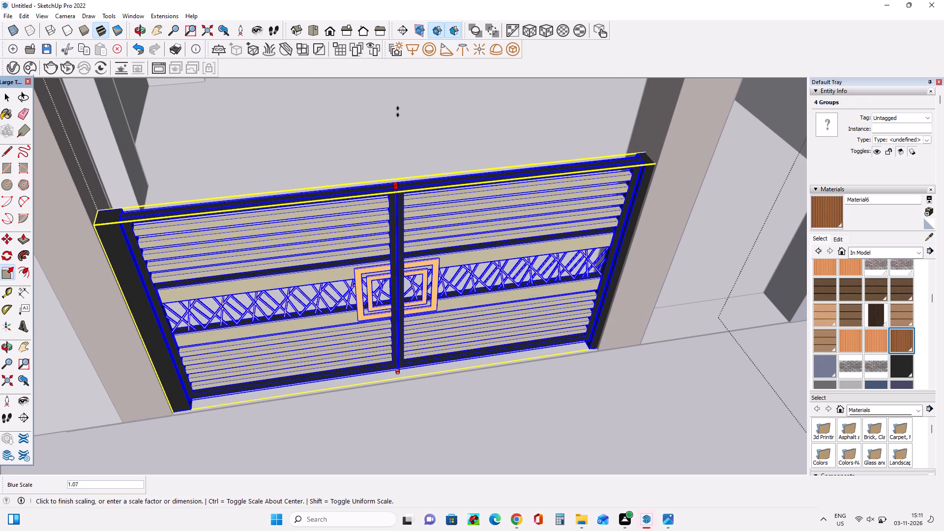
drag(398, 112, 398, 99)
drag(394, 186, 390, 119)
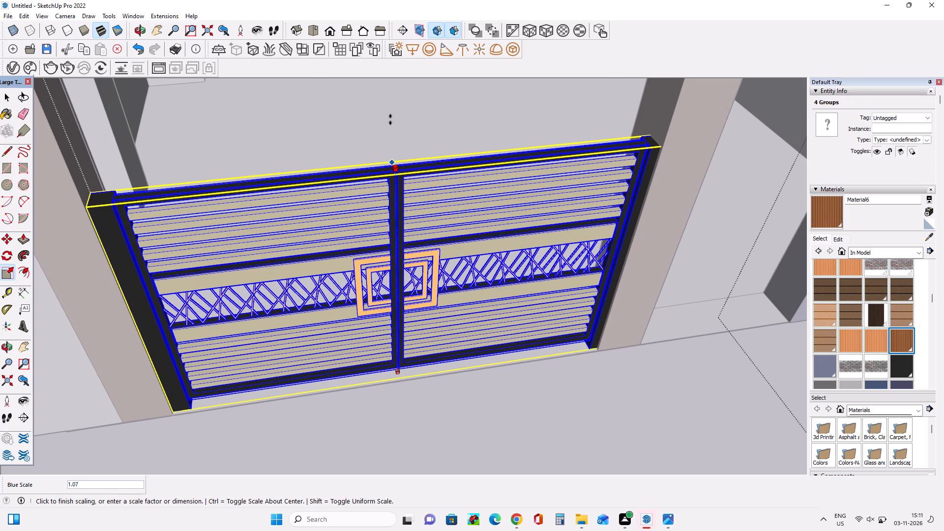
drag(390, 119, 390, 114)
Move the single gate leaf by its lower corner from near the origin toward the narrow opening beside the right entrance pillar.
scroll(399, 210, down, 7)
middle_drag(382, 260, 388, 219)
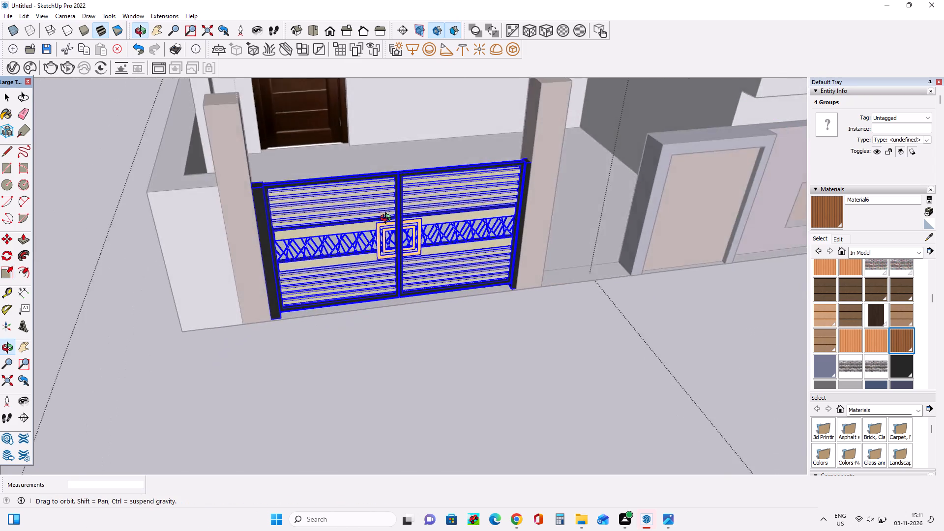
middle_drag(388, 219, 339, 201)
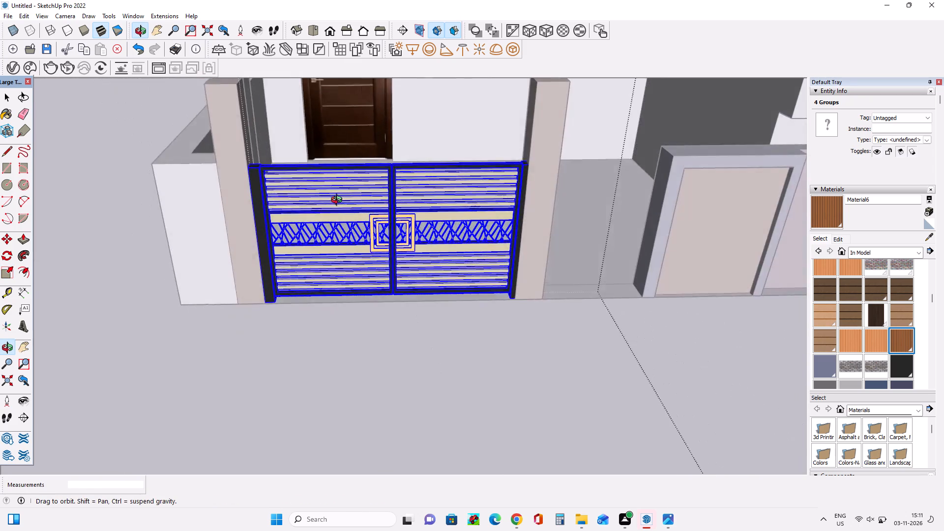
middle_drag(339, 201, 339, 200)
scroll(319, 192, down, 12)
middle_click(319, 200)
scroll(319, 203, down, 4)
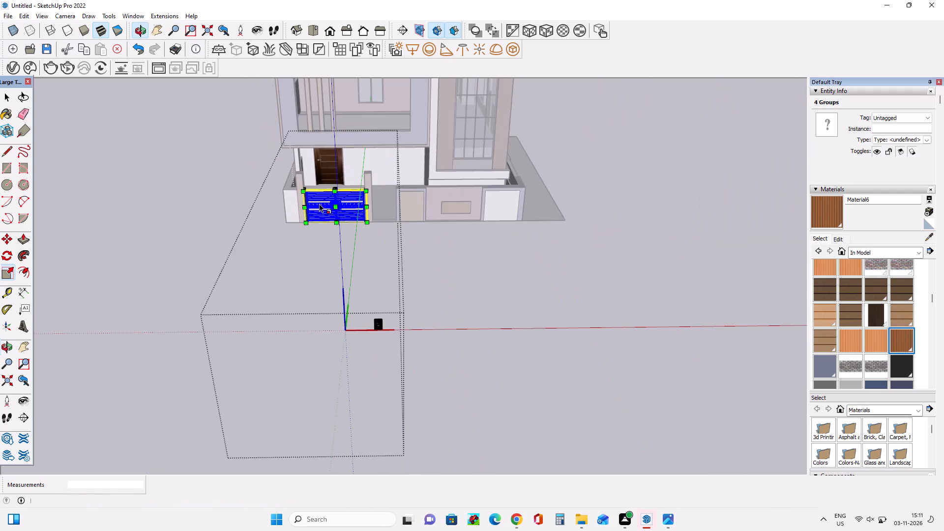
scroll(319, 204, down, 2)
middle_drag(331, 213, 340, 180)
scroll(367, 199, up, 9)
scroll(373, 226, down, 4)
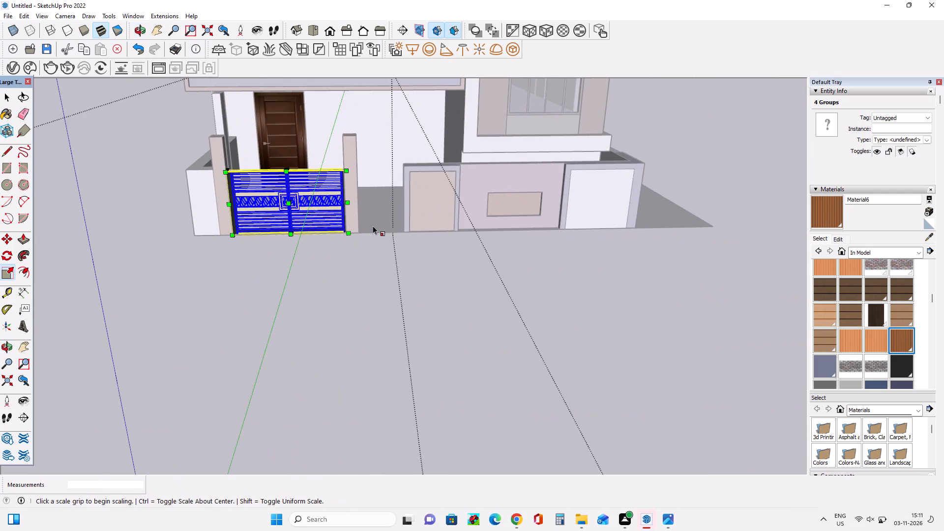
middle_drag(420, 312, 422, 301)
click(2, 98)
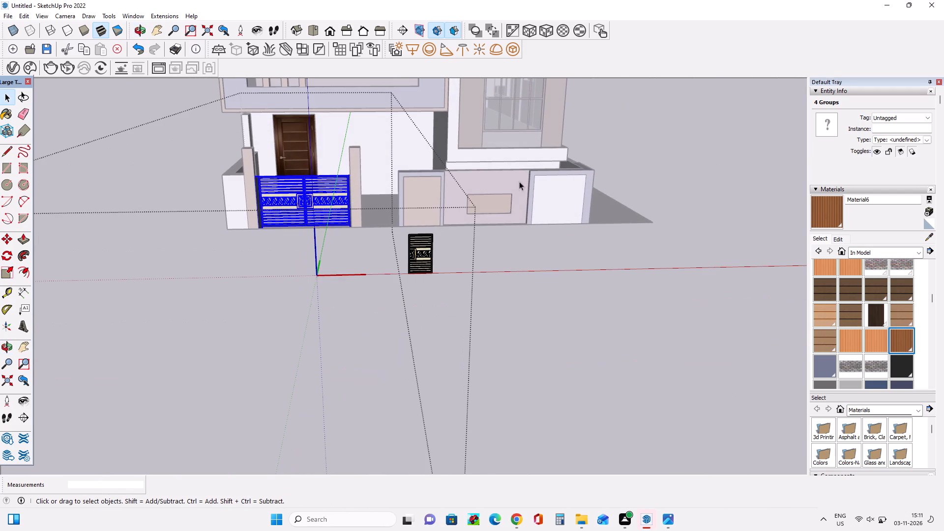
click(437, 254)
middle_drag(428, 259, 430, 280)
drag(453, 227, 396, 281)
middle_drag(396, 281, 396, 303)
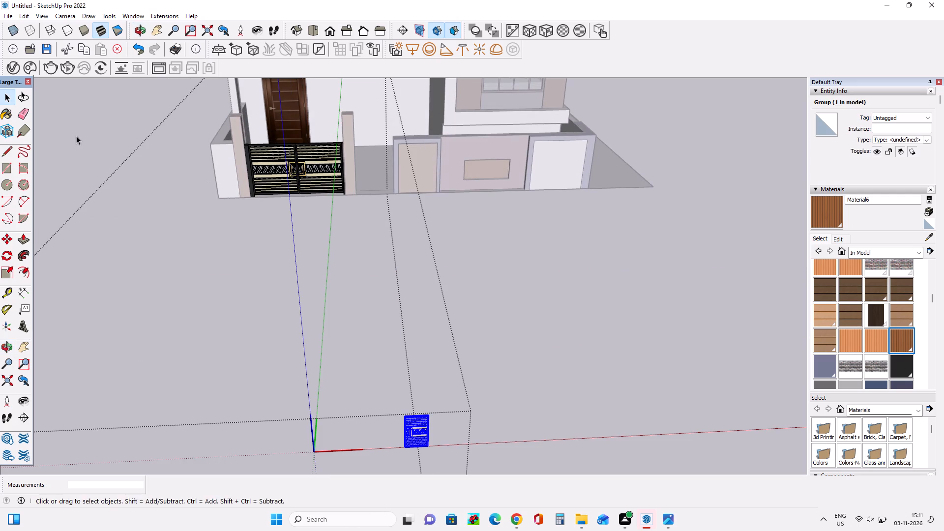
click(8, 238)
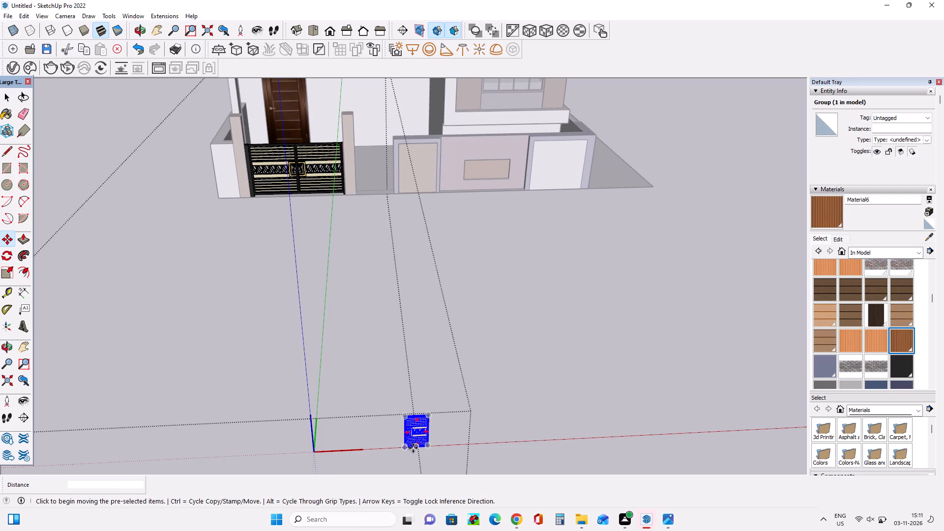
click(403, 448)
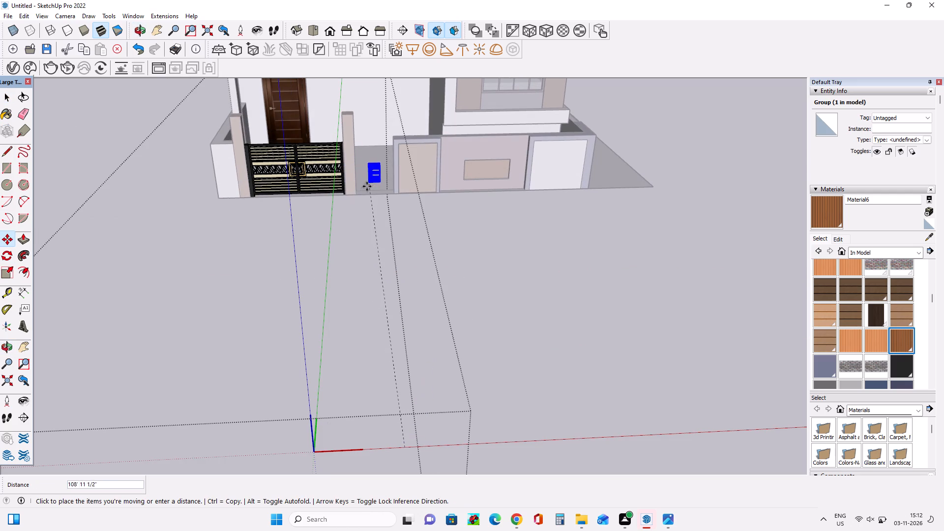
click(367, 189)
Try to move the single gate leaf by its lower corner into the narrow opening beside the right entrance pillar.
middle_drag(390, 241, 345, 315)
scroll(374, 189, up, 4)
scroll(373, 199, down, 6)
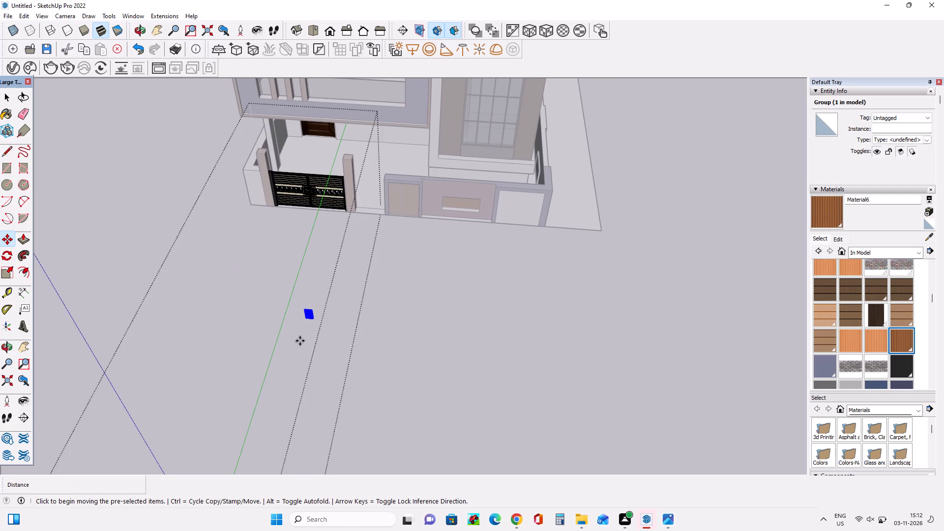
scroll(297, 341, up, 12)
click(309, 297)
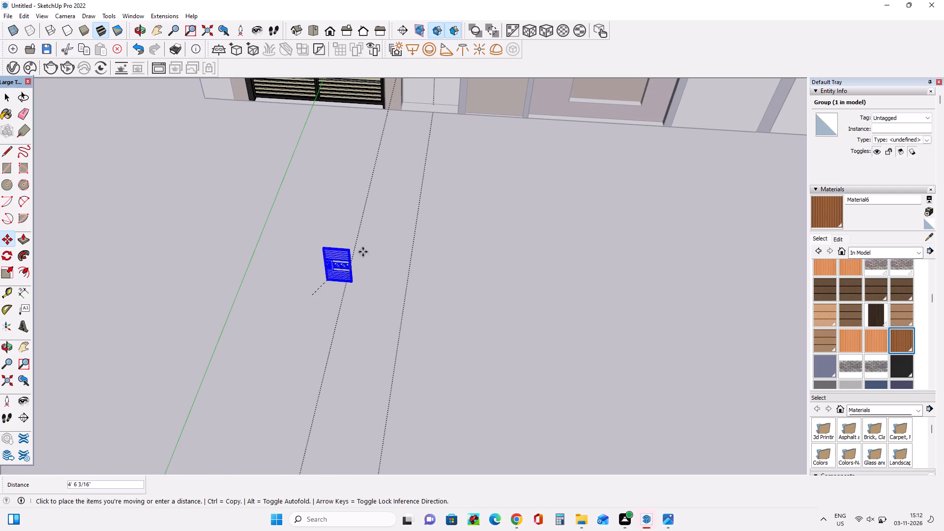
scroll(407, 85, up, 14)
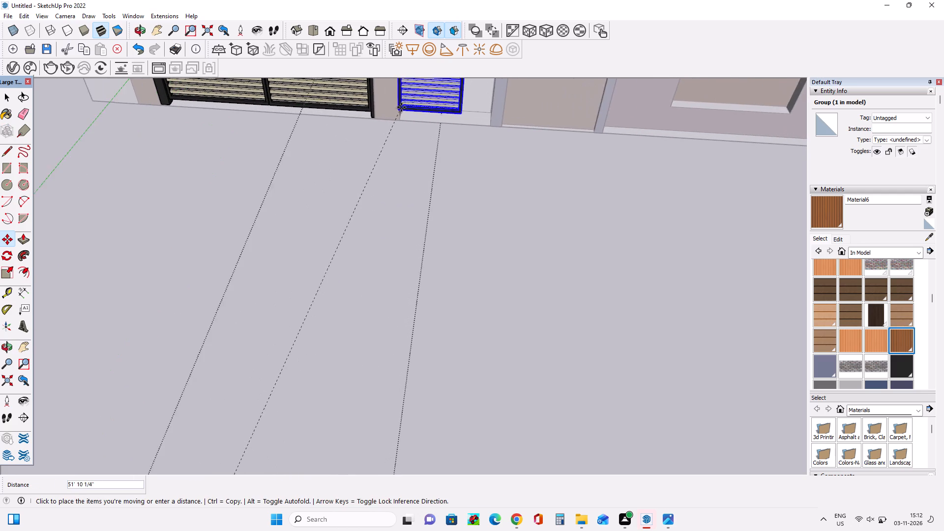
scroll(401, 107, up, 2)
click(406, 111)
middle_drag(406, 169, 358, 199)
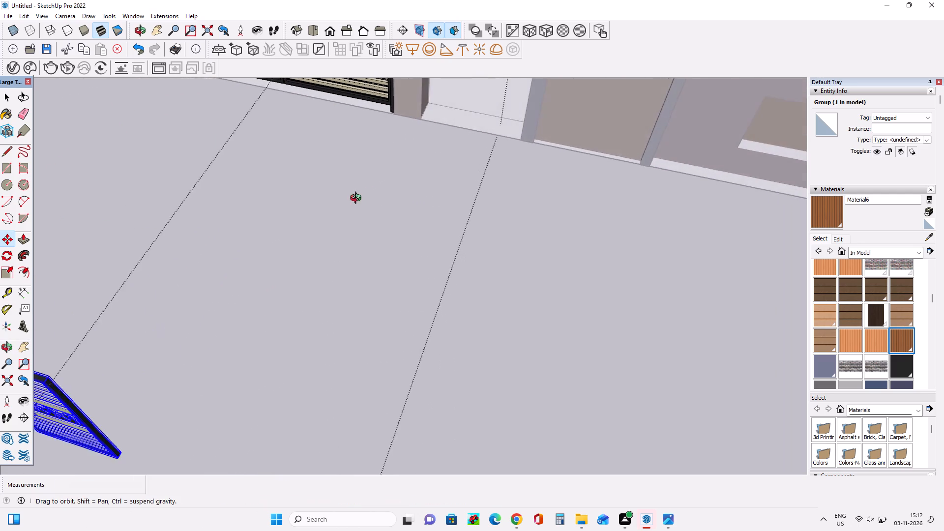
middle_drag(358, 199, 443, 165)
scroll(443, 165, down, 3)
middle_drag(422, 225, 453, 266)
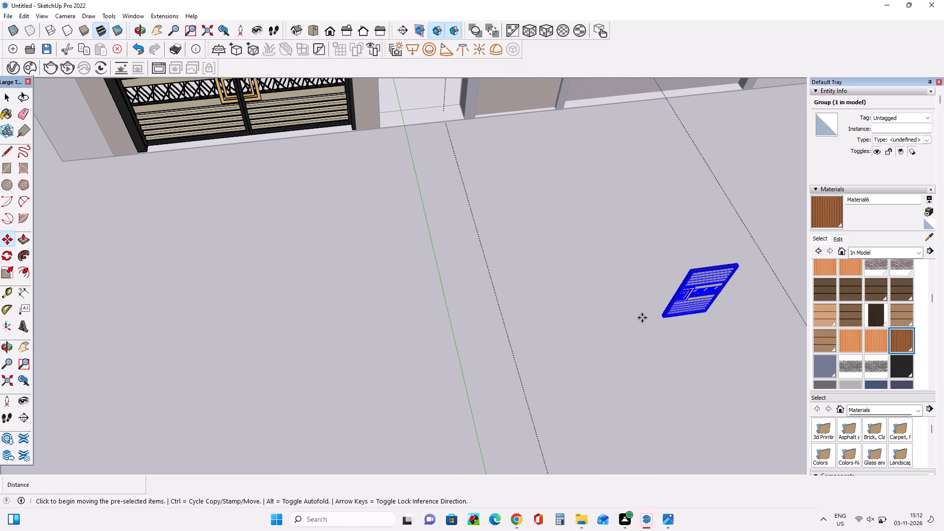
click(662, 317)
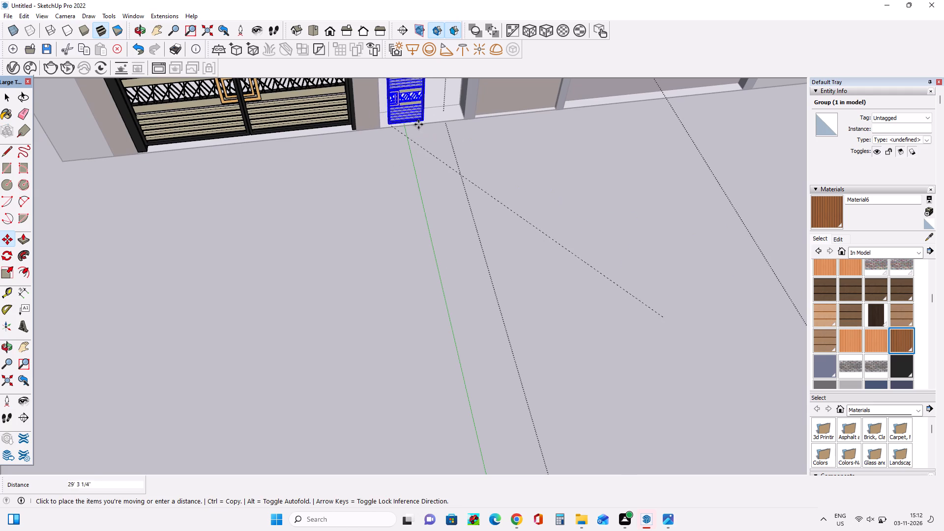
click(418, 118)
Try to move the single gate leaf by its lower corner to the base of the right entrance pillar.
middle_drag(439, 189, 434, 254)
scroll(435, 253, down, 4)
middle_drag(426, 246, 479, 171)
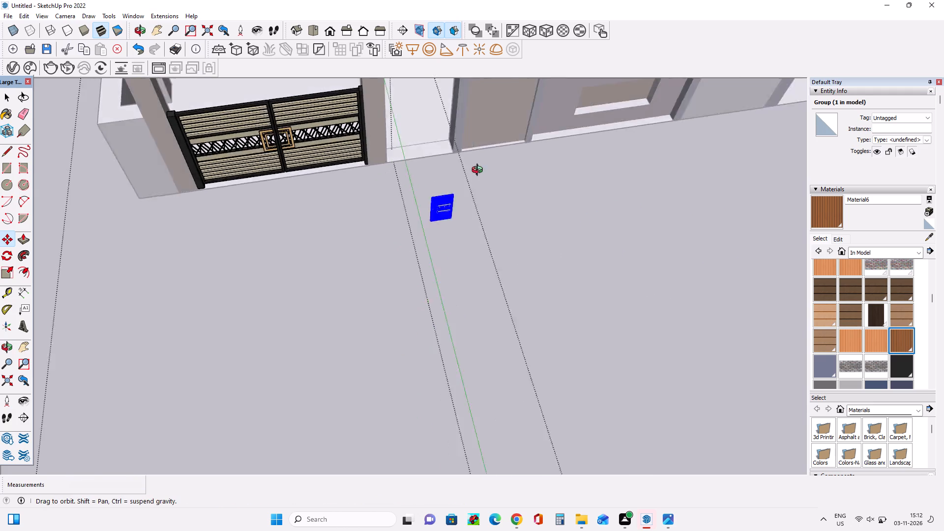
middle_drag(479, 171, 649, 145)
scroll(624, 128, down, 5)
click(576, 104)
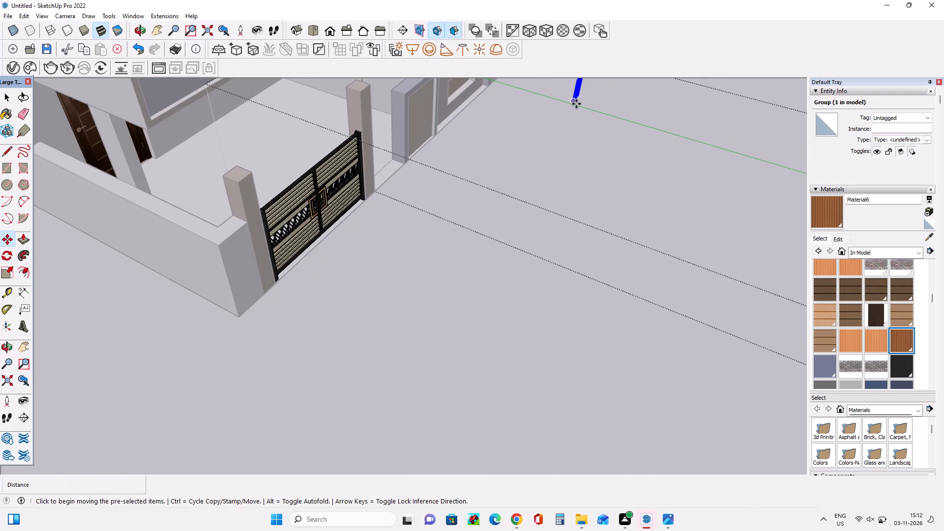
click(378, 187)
Move the single gate leaf about 108' 8" so its lower corner meets the boundary wall's base at the narrow opening.
middle_drag(411, 212, 373, 218)
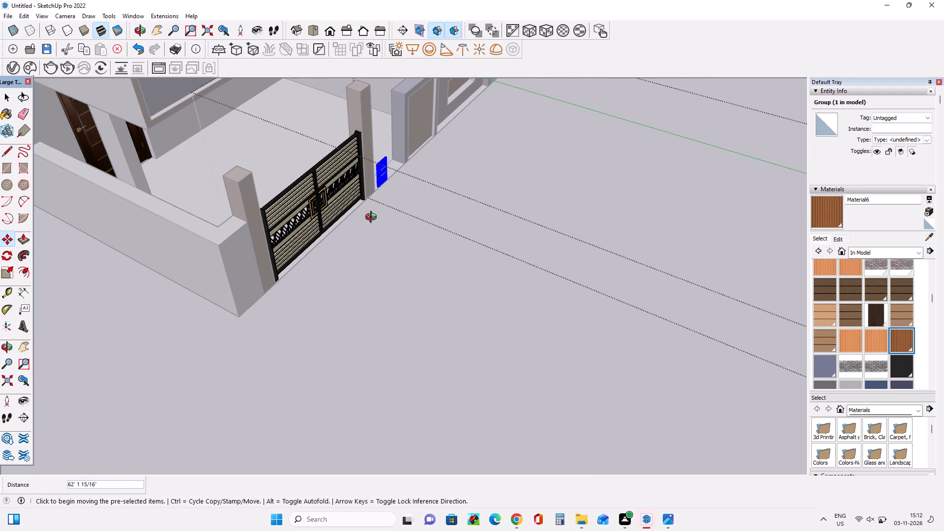
middle_drag(373, 218, 1, 236)
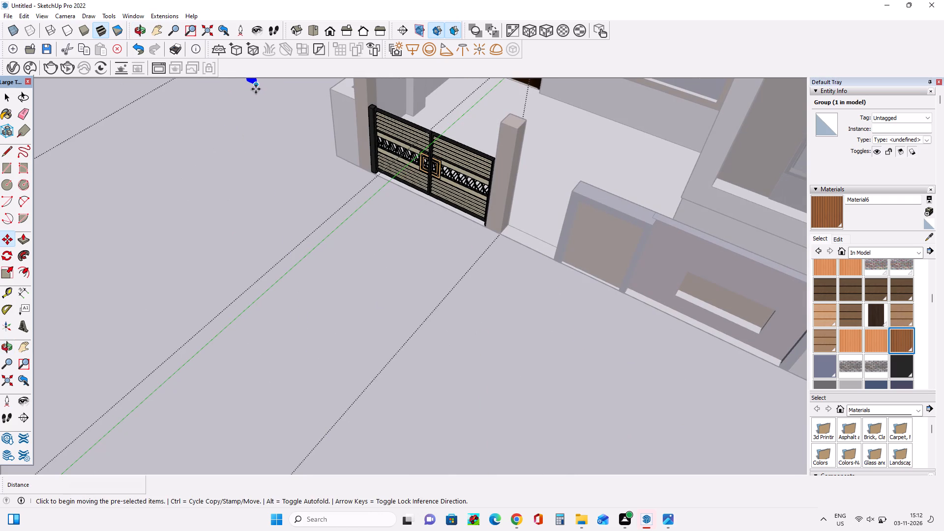
click(256, 89)
click(551, 254)
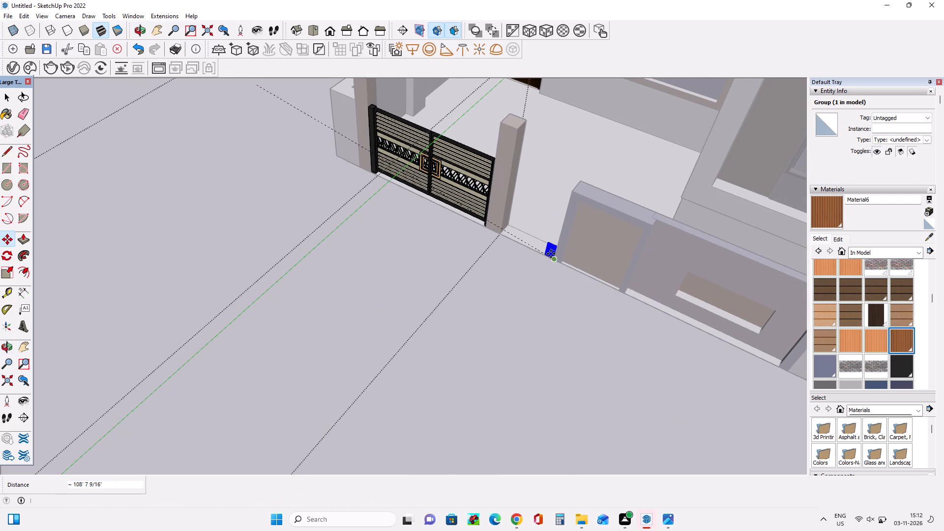
Scale the single gate leaf up proportionally from its upper corner by about 5.2 to span the narrow opening.
middle_drag(561, 294, 722, 203)
scroll(500, 214, up, 8)
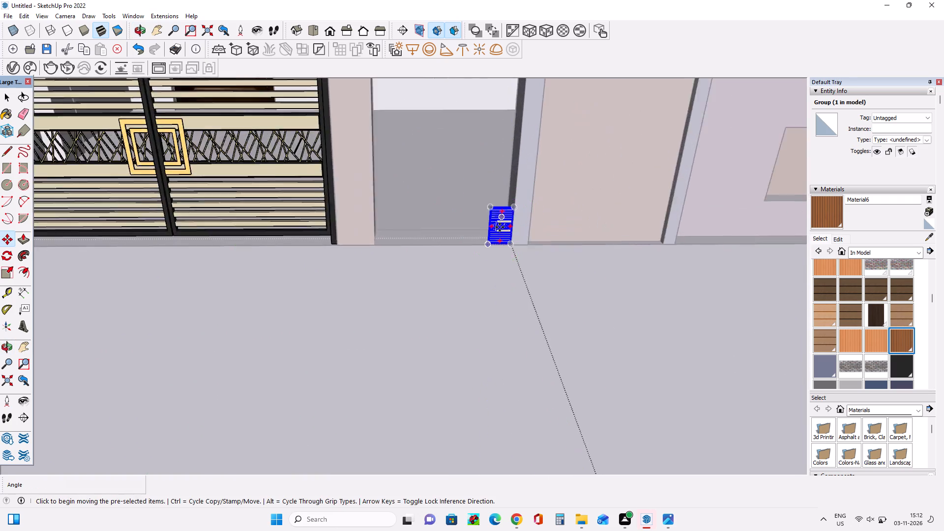
scroll(500, 227, up, 9)
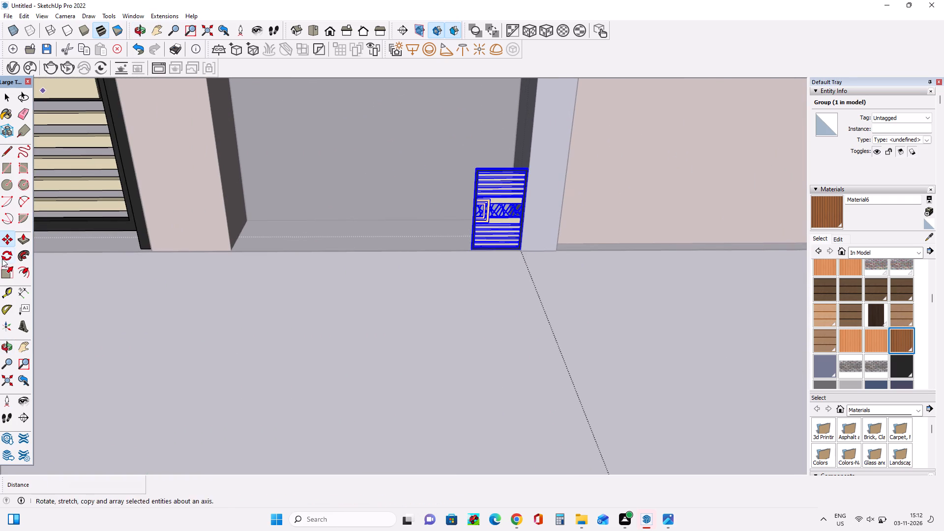
click(4, 266)
drag(473, 165, 379, 145)
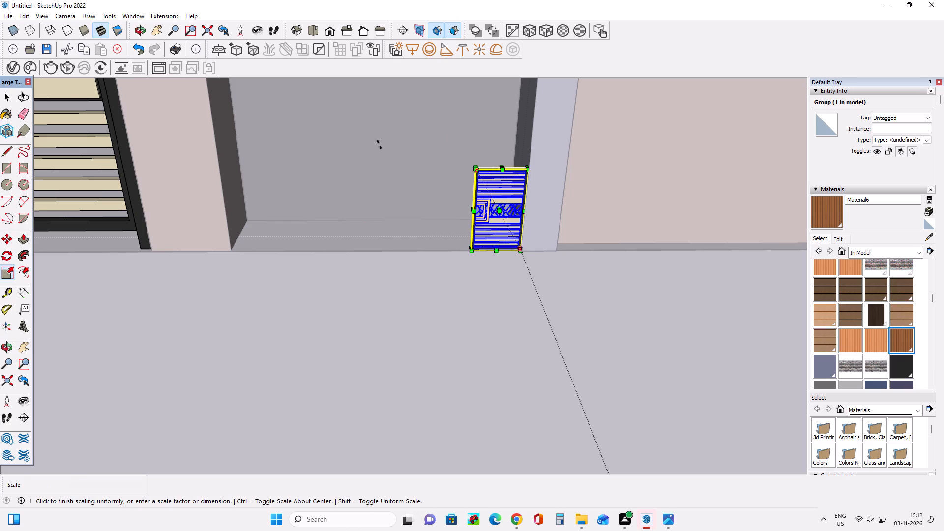
drag(379, 145, 368, 221)
scroll(372, 138, down, 18)
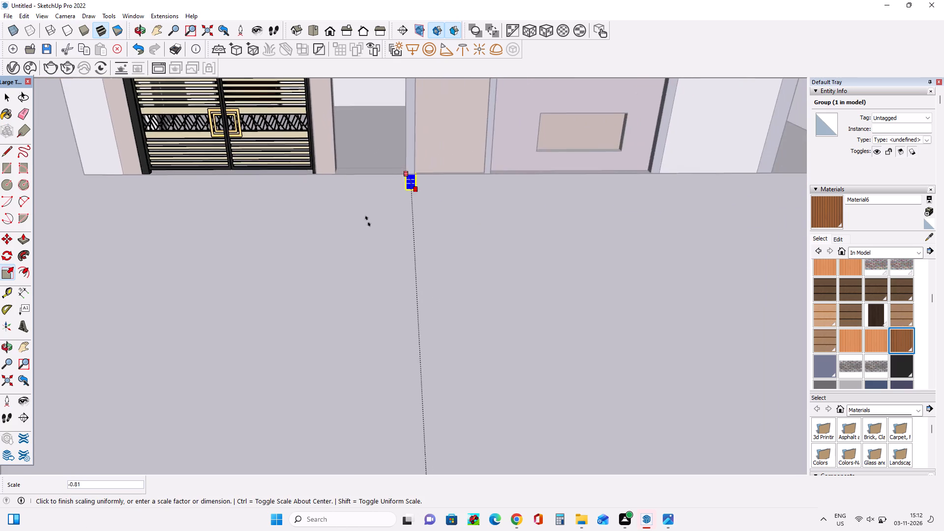
scroll(368, 221, down, 2)
drag(368, 221, 284, 128)
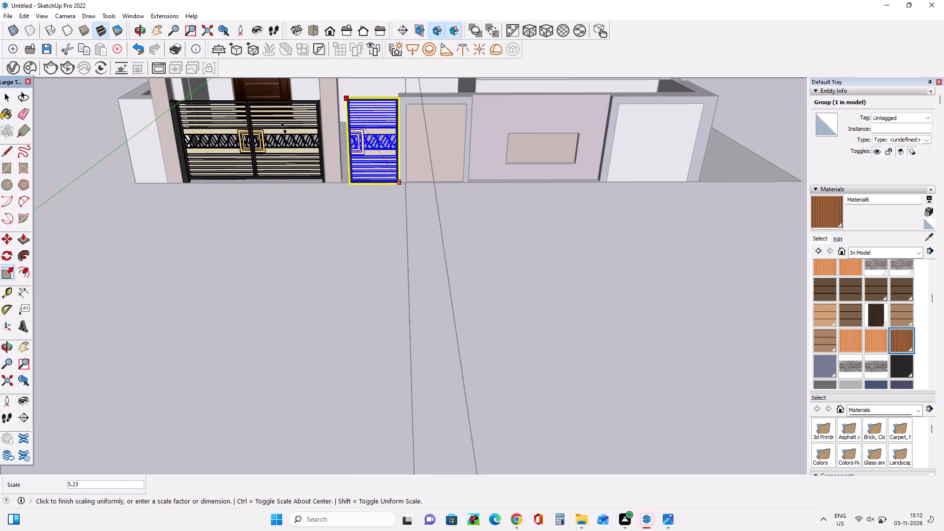
drag(284, 128, 281, 125)
Shift the single gate leaf slightly by its lower corner to align it with the right entrance pillar's base.
middle_drag(360, 197, 496, 247)
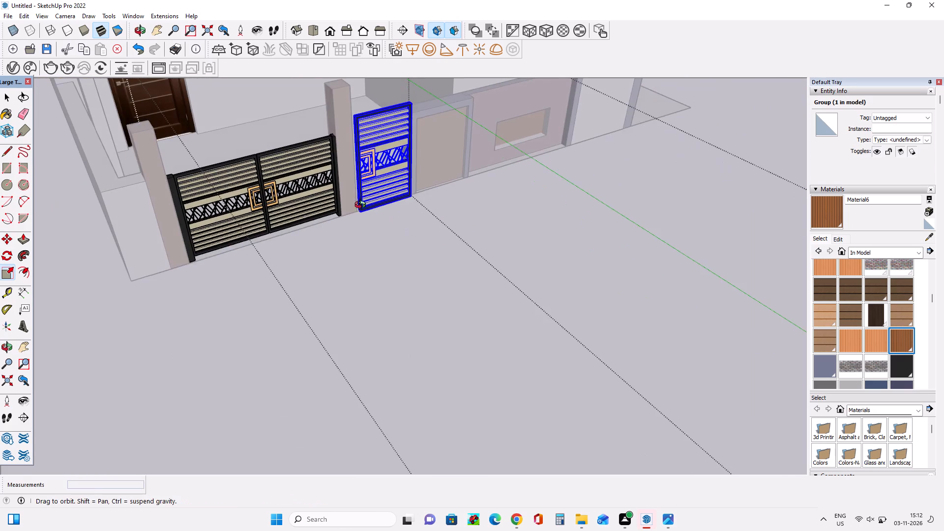
scroll(336, 199, up, 10)
middle_drag(390, 225, 406, 247)
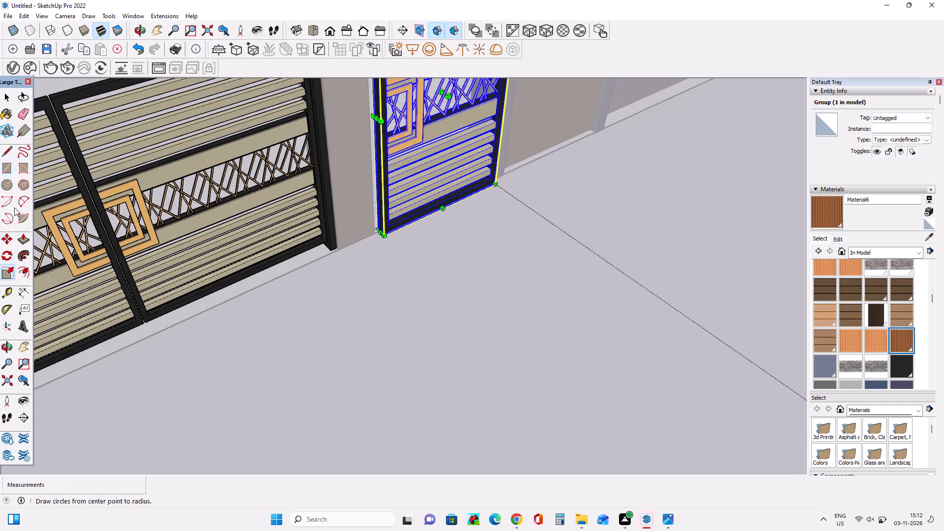
click(9, 238)
middle_drag(334, 255, 352, 292)
scroll(352, 292, down, 3)
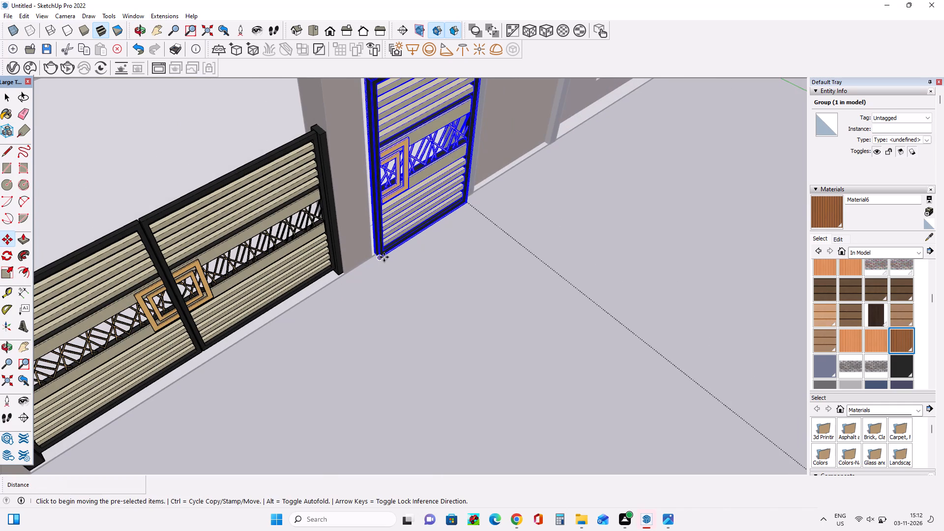
click(384, 257)
click(374, 254)
middle_drag(404, 298, 245, 312)
Shorten the single gate leaf along the blue axis by a factor of about 0.82 to match the double gate's height.
scroll(245, 312, down, 4)
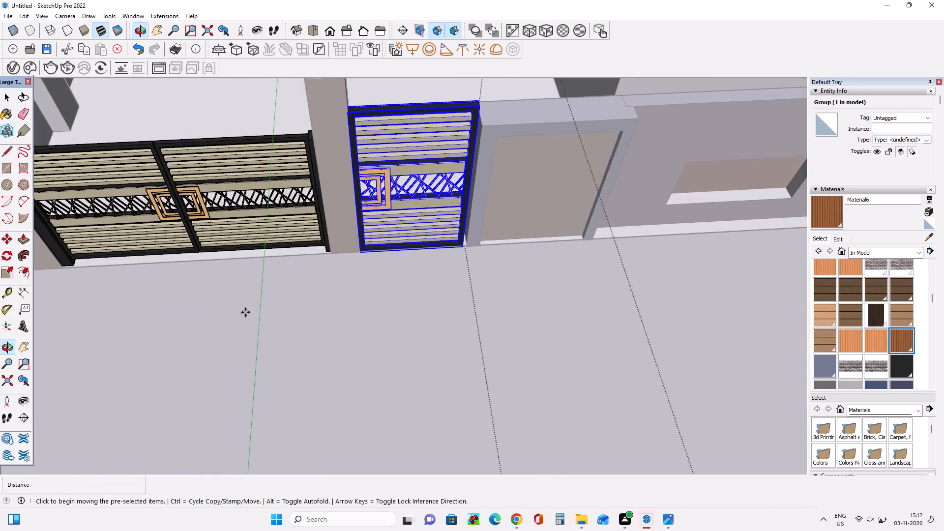
scroll(336, 281, down, 4)
middle_drag(339, 244, 355, 130)
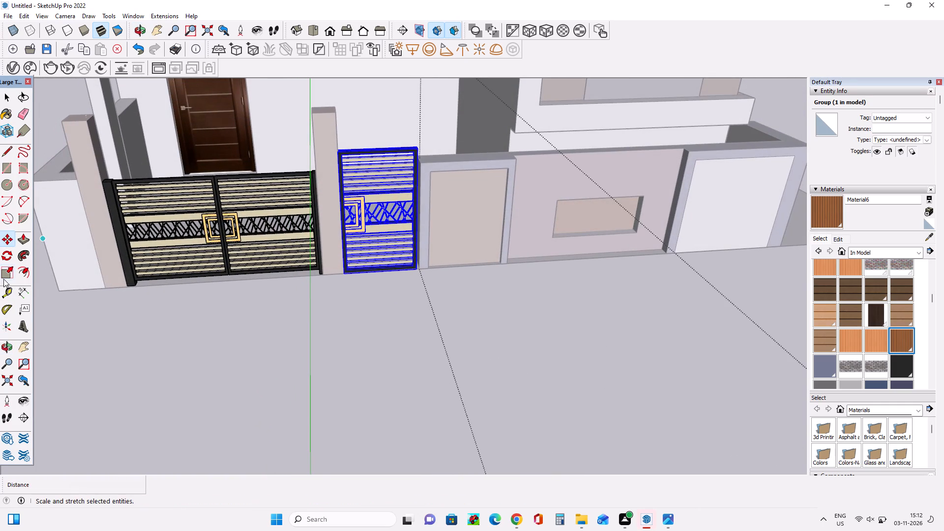
click(3, 270)
scroll(391, 144, up, 8)
scroll(353, 162, up, 1)
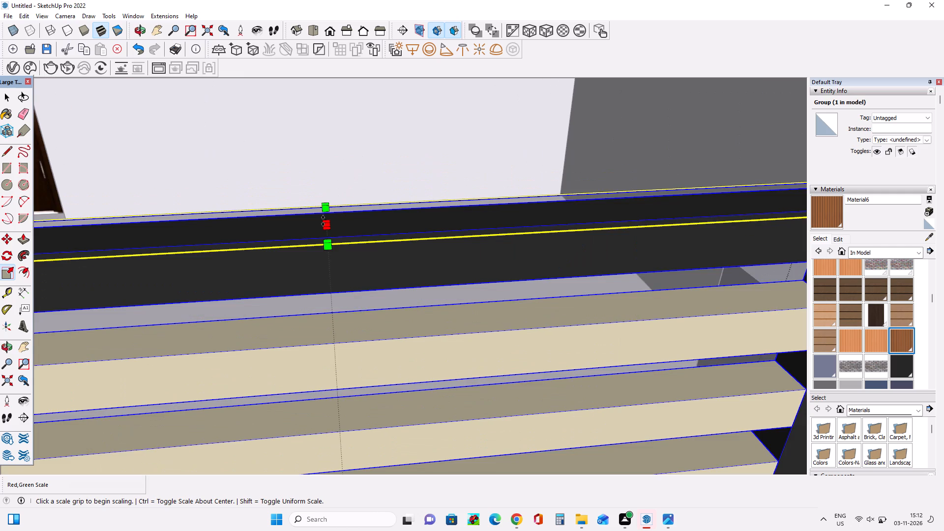
drag(323, 221, 339, 283)
scroll(339, 283, down, 20)
scroll(339, 283, down, 5)
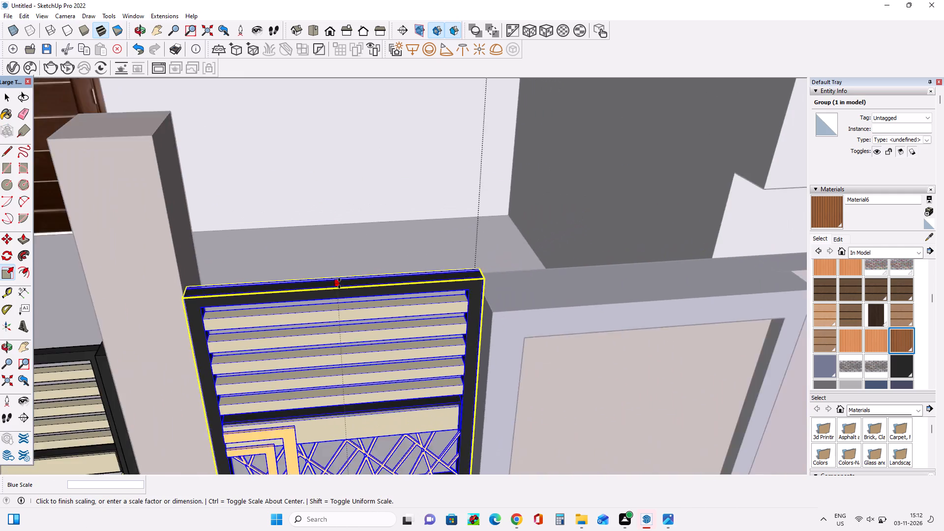
scroll(339, 283, down, 3)
drag(339, 283, 179, 327)
scroll(339, 283, up, 1)
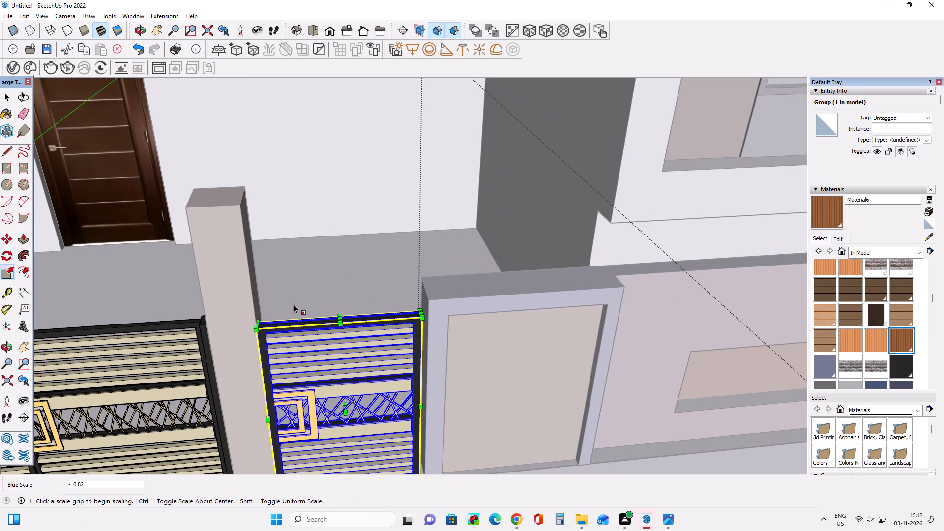
Examine how the single gate leaf fits between the right entrance pillar and the boundary wall.
middle_drag(311, 286, 378, 224)
scroll(378, 223, down, 3)
middle_drag(457, 241, 401, 261)
scroll(406, 258, down, 1)
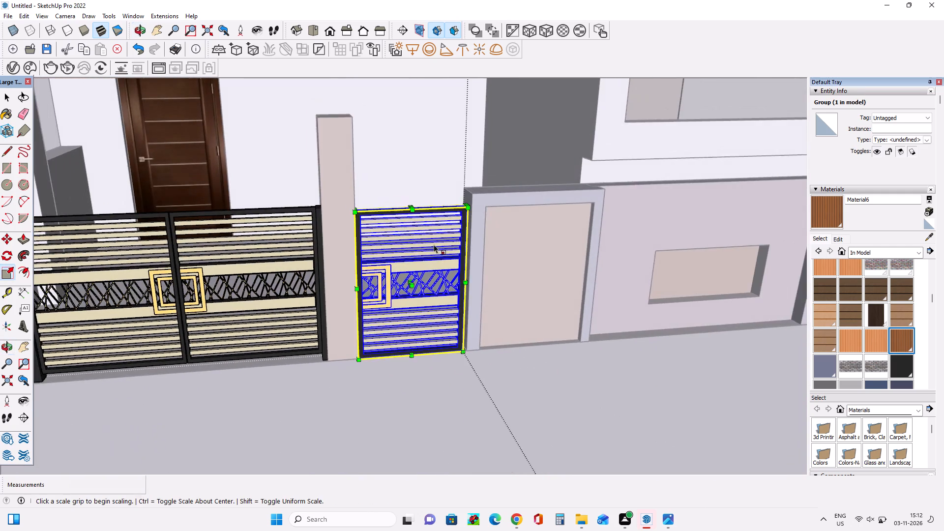
scroll(464, 236, down, 3)
middle_drag(481, 263, 362, 275)
scroll(403, 266, down, 4)
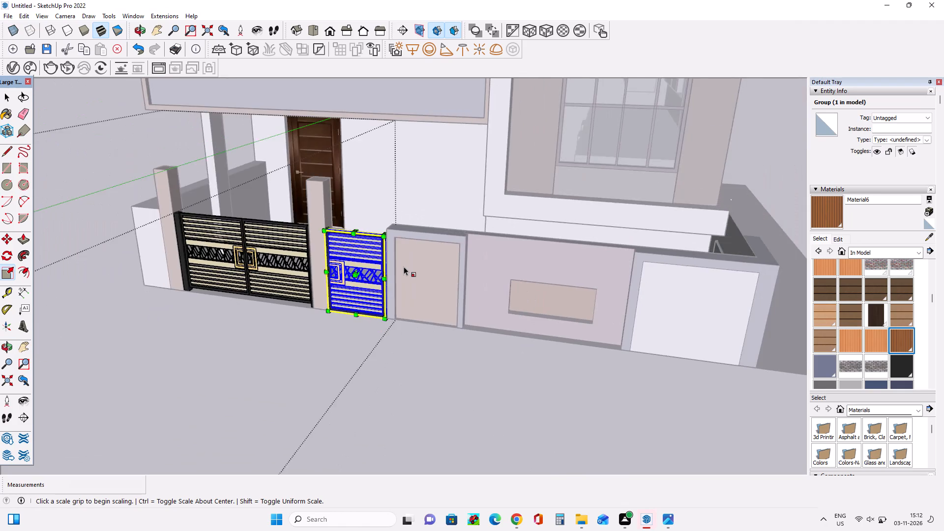
scroll(404, 266, down, 15)
Deselect the gate leaf and review the whole building and its gates from the front and side.
click(3, 98)
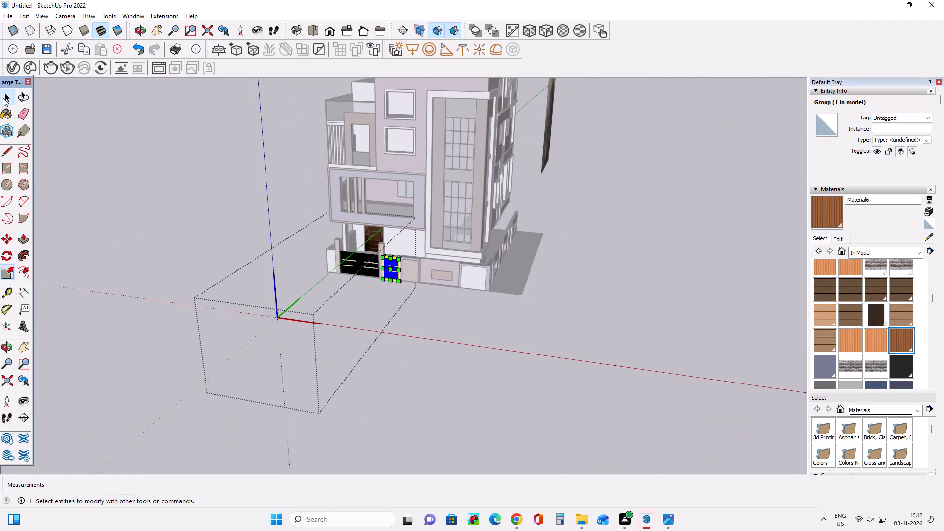
double_click(205, 143)
scroll(233, 265, down, 7)
middle_drag(497, 216, 349, 219)
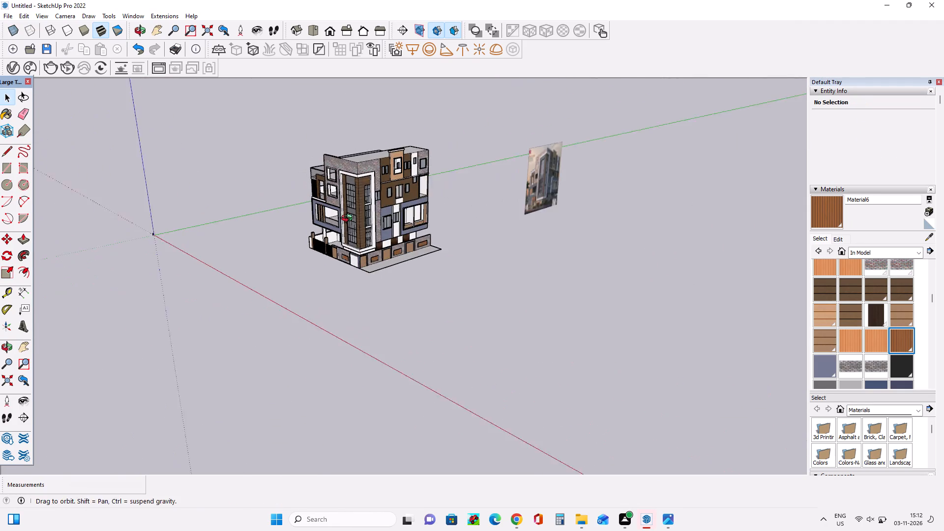
middle_drag(349, 219, 349, 219)
scroll(379, 159, up, 3)
middle_drag(376, 240, 476, 244)
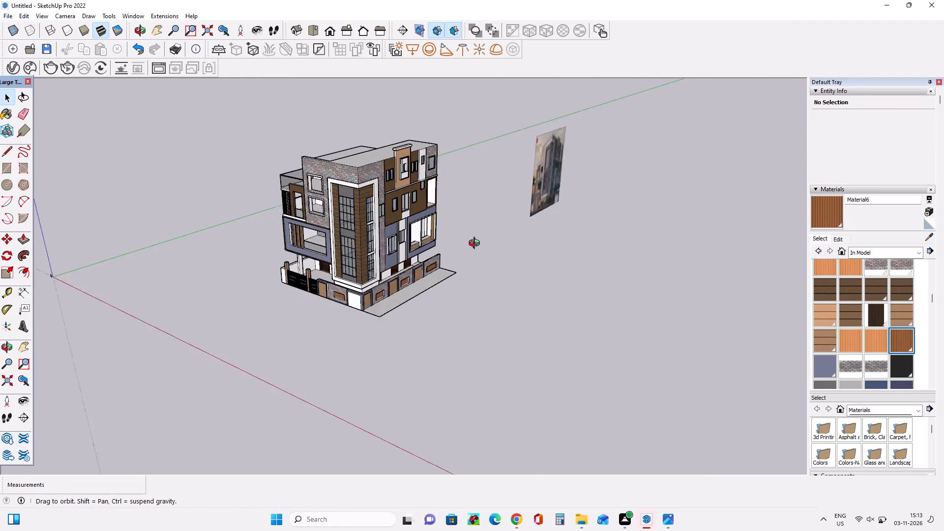
middle_drag(476, 244, 475, 244)
scroll(336, 194, up, 5)
middle_drag(380, 261, 378, 197)
scroll(378, 203, up, 2)
middle_drag(387, 223, 374, 214)
middle_drag(273, 398, 297, 380)
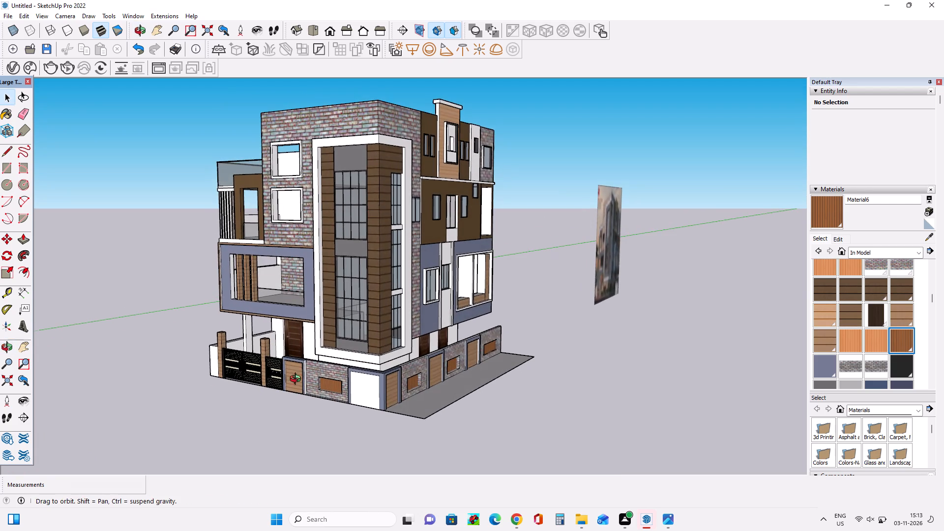
middle_drag(297, 380, 425, 401)
scroll(241, 290, down, 7)
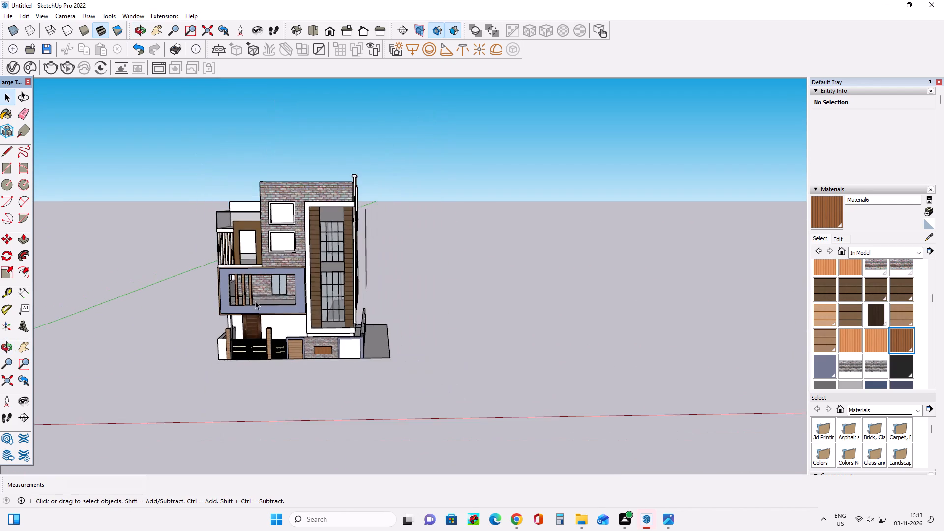
middle_drag(260, 310, 272, 355)
Draw a large ground rectangle at the building's base, extending well beyond the plot on all sides.
click(8, 164)
middle_drag(257, 293, 255, 288)
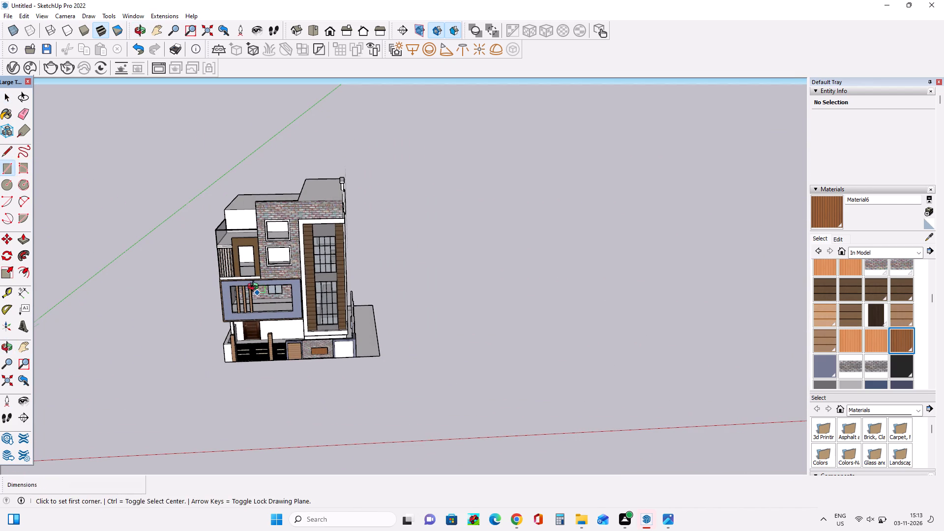
middle_drag(255, 288, 294, 88)
click(164, 408)
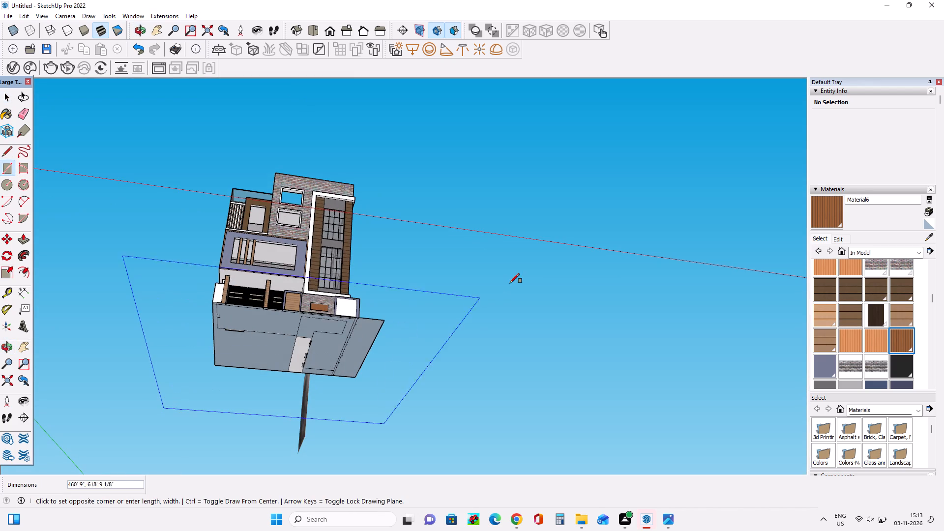
click(519, 276)
middle_drag(394, 157, 352, 454)
scroll(324, 392, up, 3)
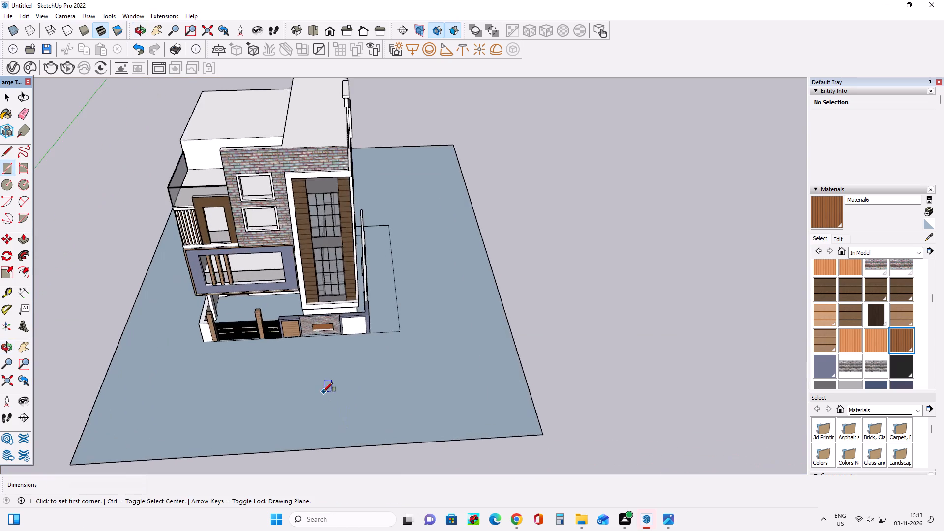
middle_drag(324, 394, 170, 310)
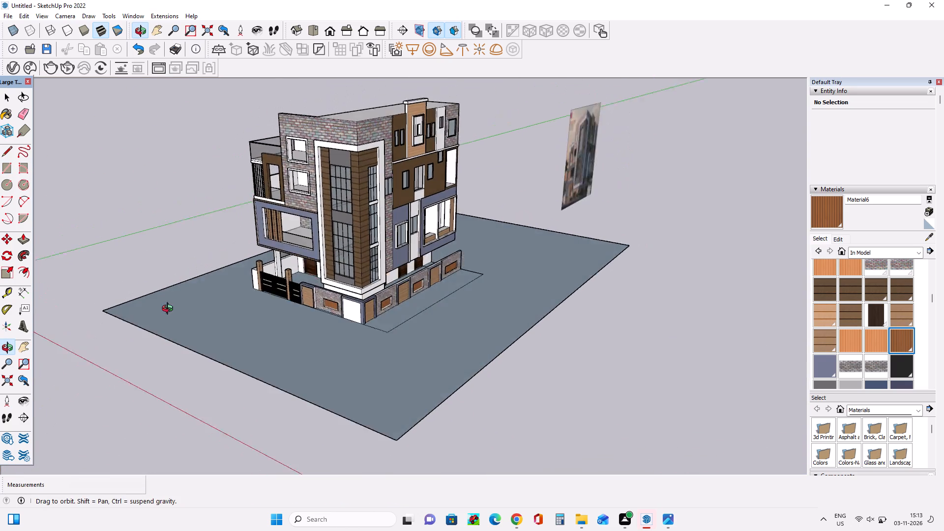
Review the building, its gates and the surrounding ground plane from the front corner at several heights and distances.
middle_drag(170, 310, 182, 299)
scroll(321, 300, up, 3)
middle_drag(291, 405, 257, 429)
scroll(257, 429, down, 4)
middle_drag(270, 405, 263, 330)
scroll(263, 330, up, 3)
middle_drag(280, 352, 274, 337)
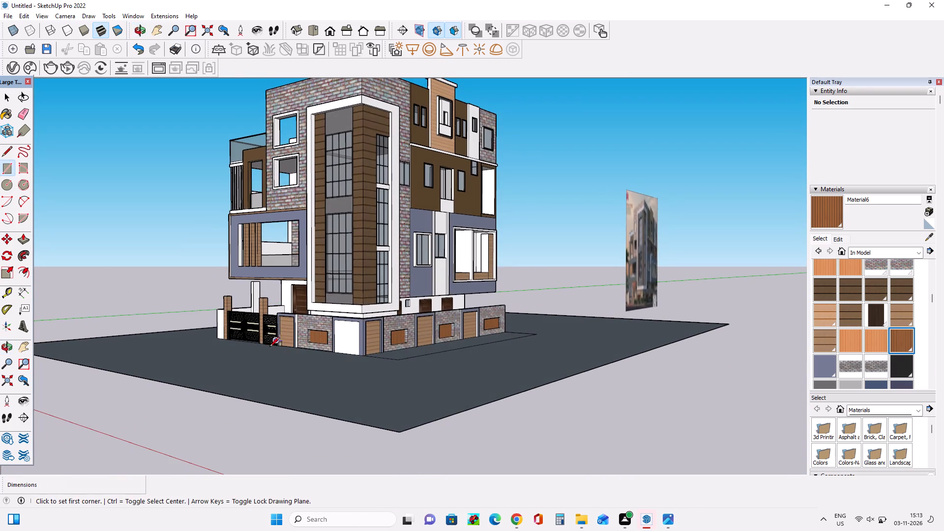
middle_drag(250, 361, 273, 361)
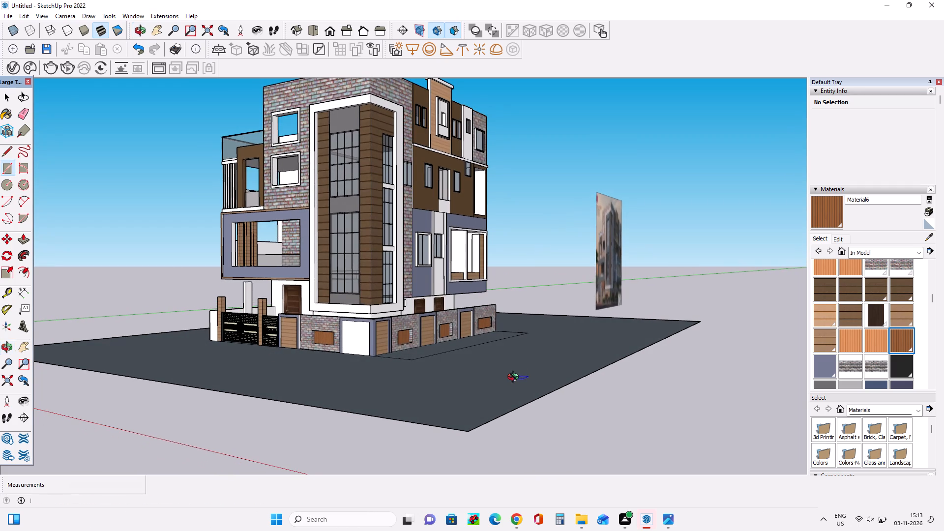
middle_click(515, 378)
click(22, 346)
drag(402, 359, 420, 401)
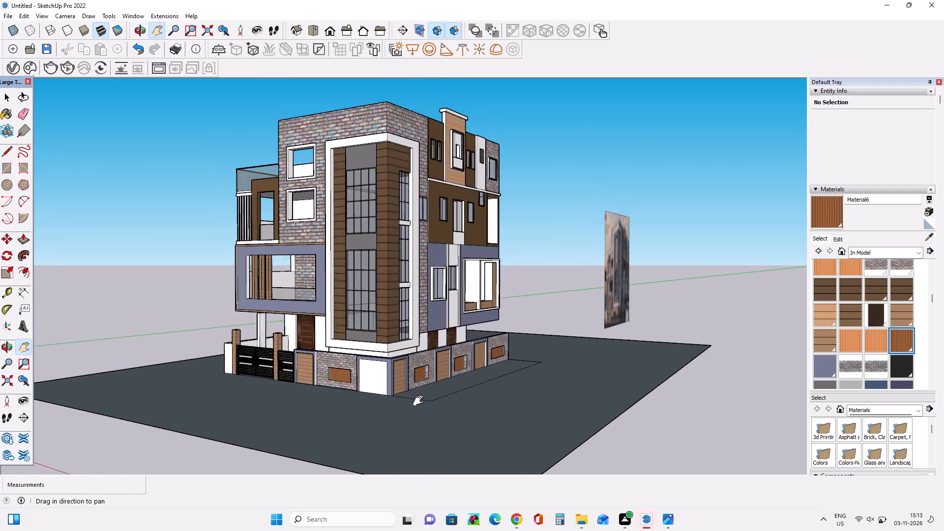
drag(420, 401, 422, 418)
middle_drag(614, 427, 599, 427)
middle_click(382, 442)
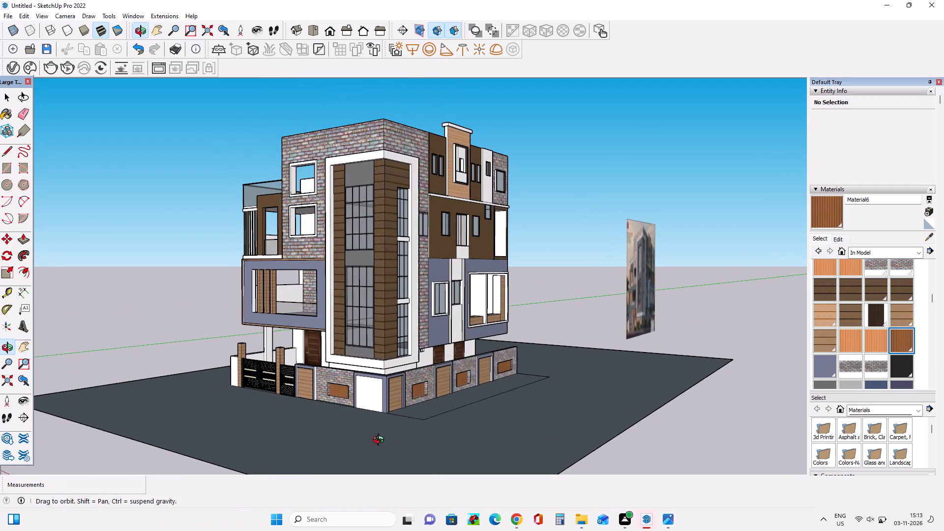
middle_drag(411, 202, 412, 219)
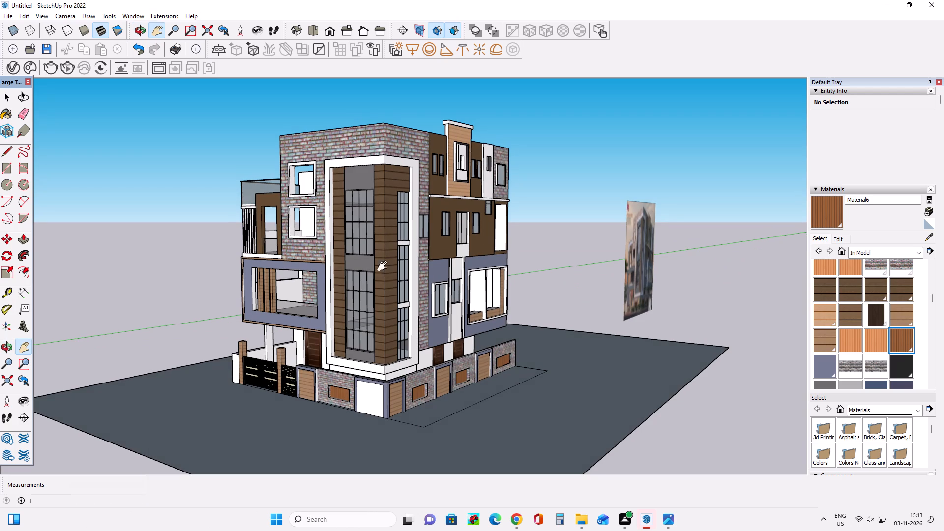
middle_drag(358, 213, 364, 225)
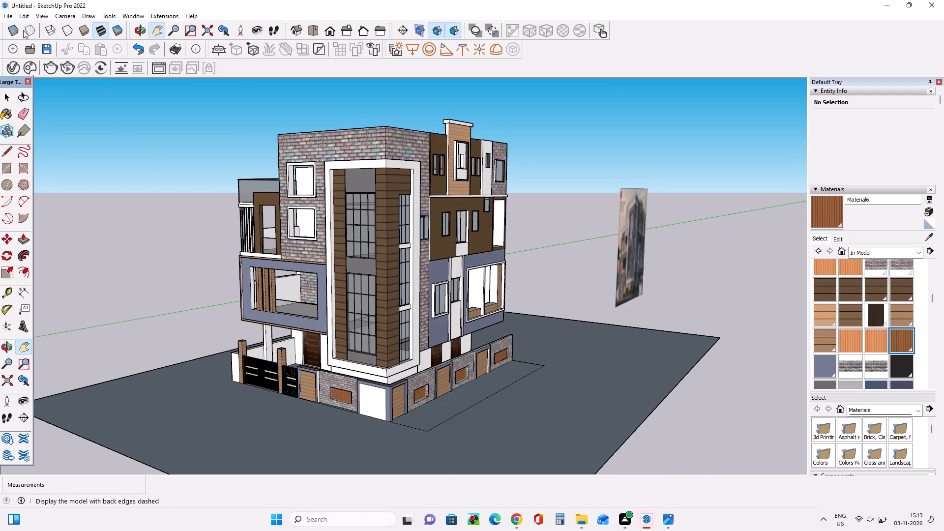
Switch to Chrome and search 3D Warehouse for plants.
click(525, 524)
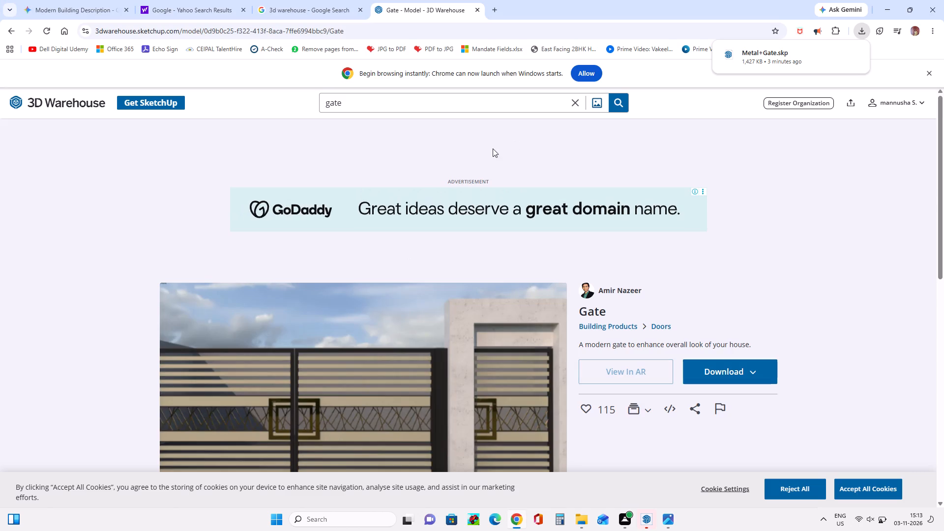
click(423, 101)
key(BackSpace)
key(BackSpace)
key(BackSpace)
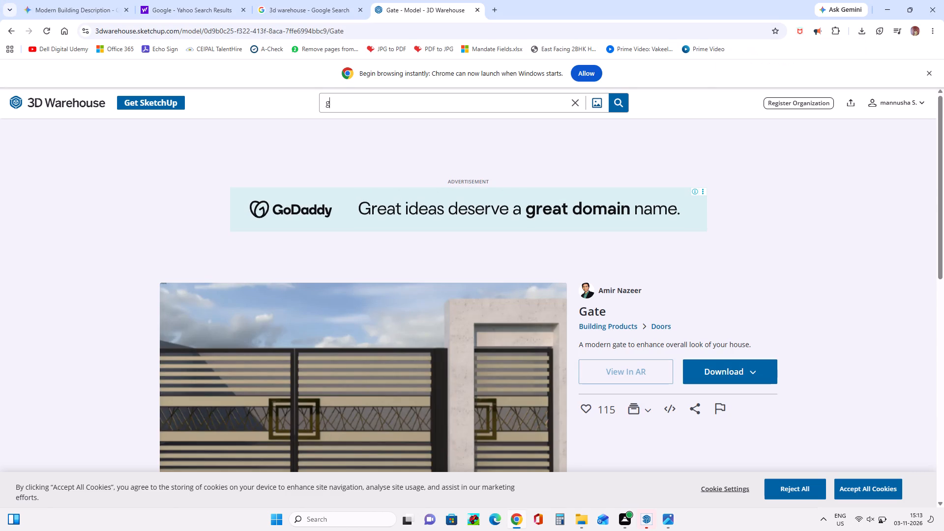
text(plants)
key(Return)
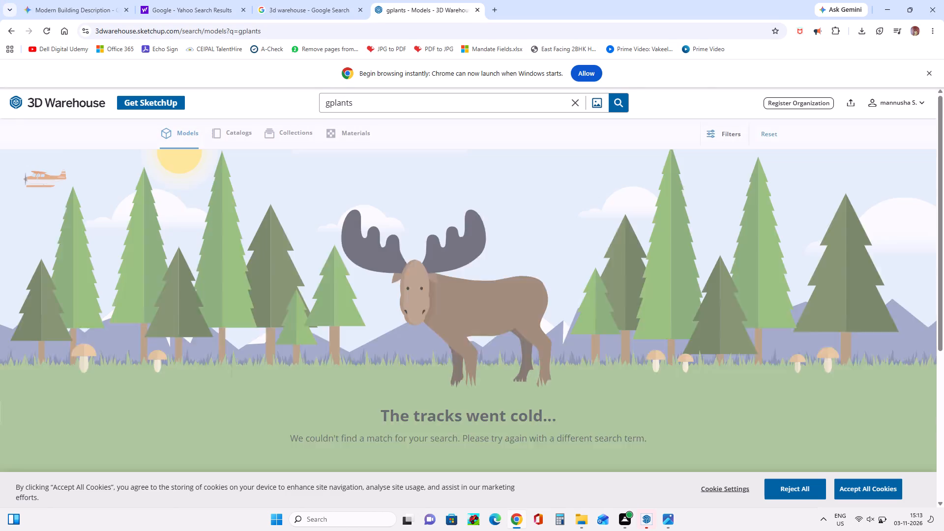
click(329, 102)
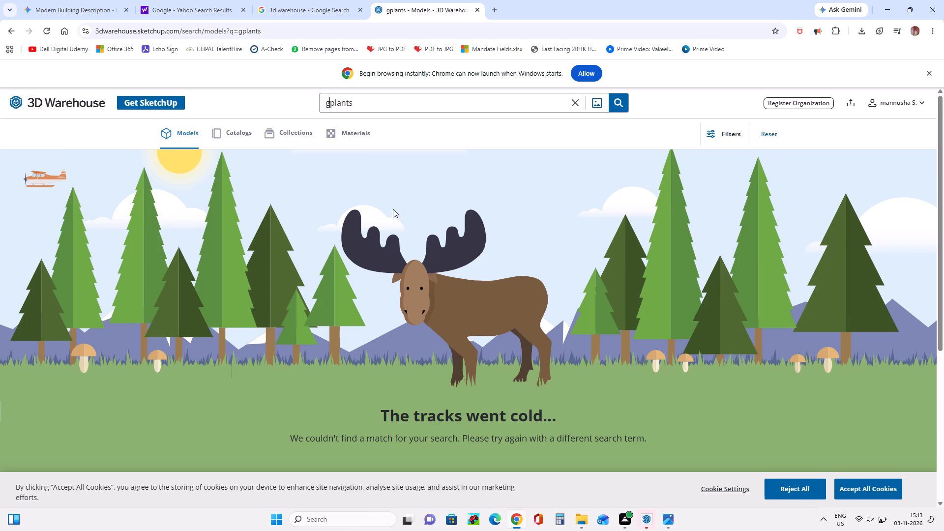
key(BackSpace)
key(Return)
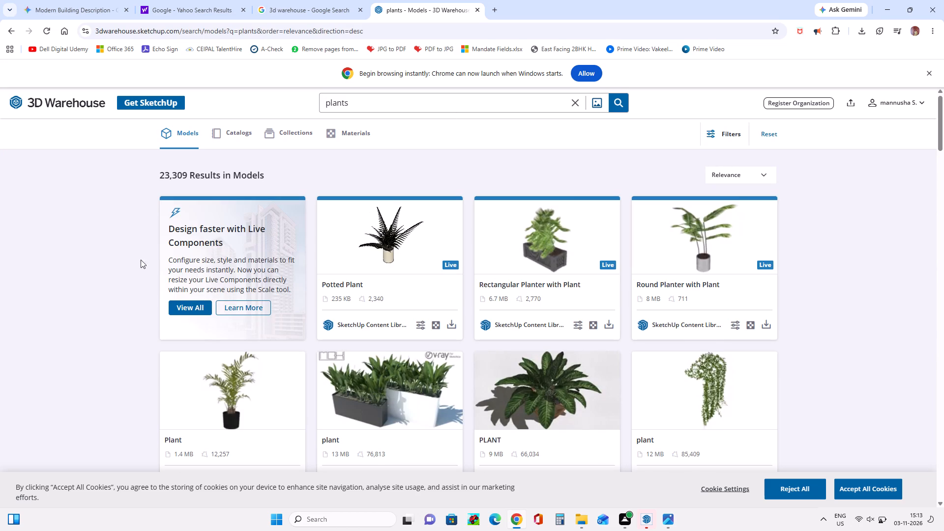
Download the 13 MB plant model showing leafy plants in one dark and one white rectangular planter.
scroll(280, 351, down, 2)
scroll(355, 350, down, 1)
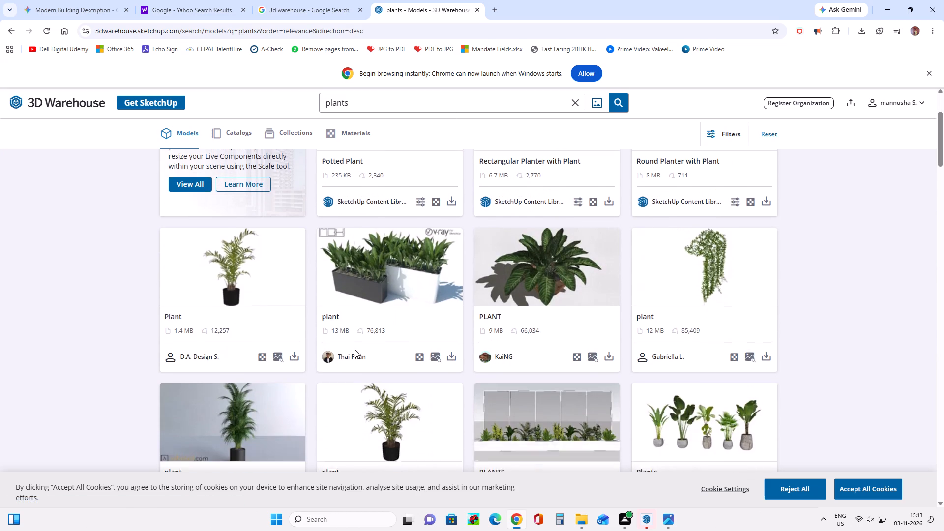
click(448, 335)
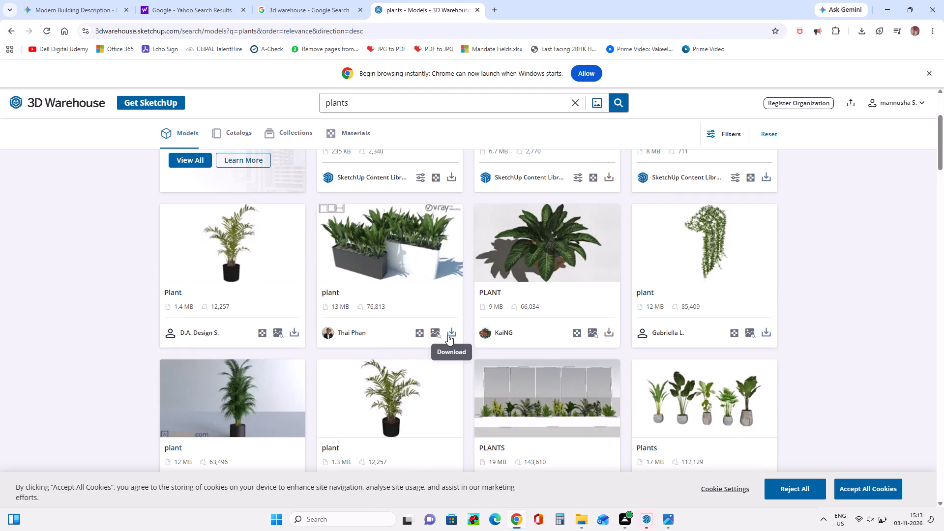
click(488, 362)
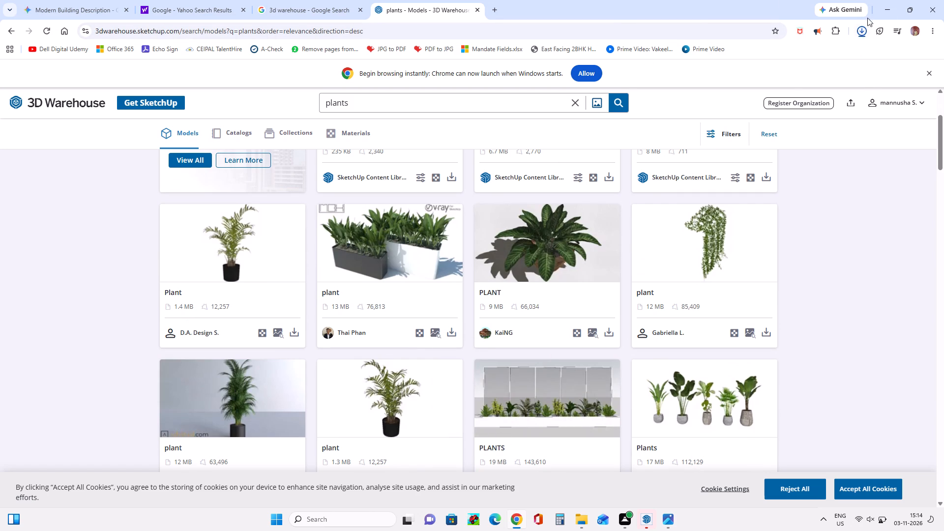
Return to SketchUp and import the House+plant_11 file from the Downloads folder into the building model.
click(895, 9)
click(9, 14)
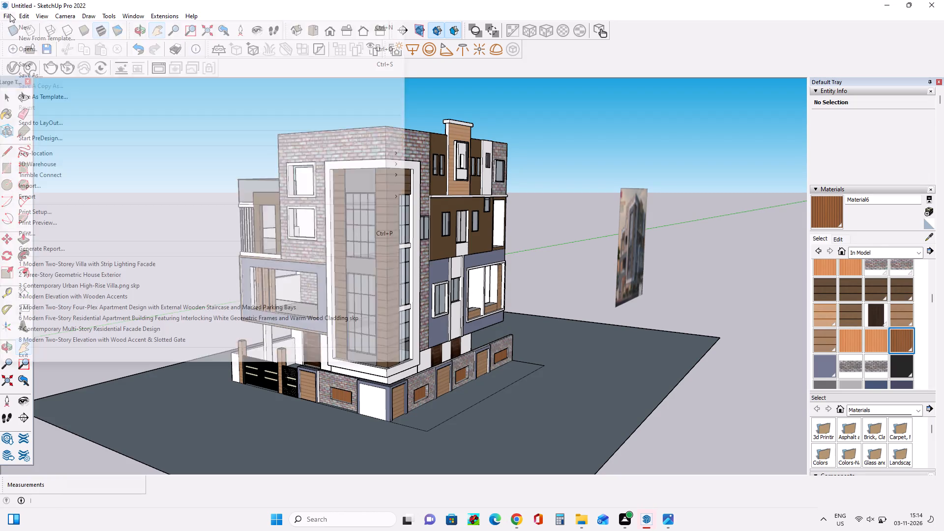
click(45, 188)
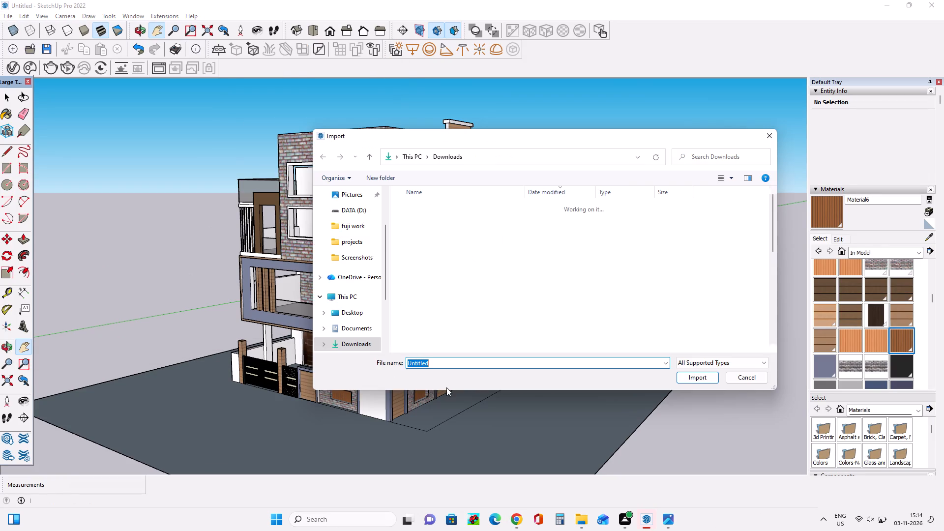
click(455, 219)
click(713, 379)
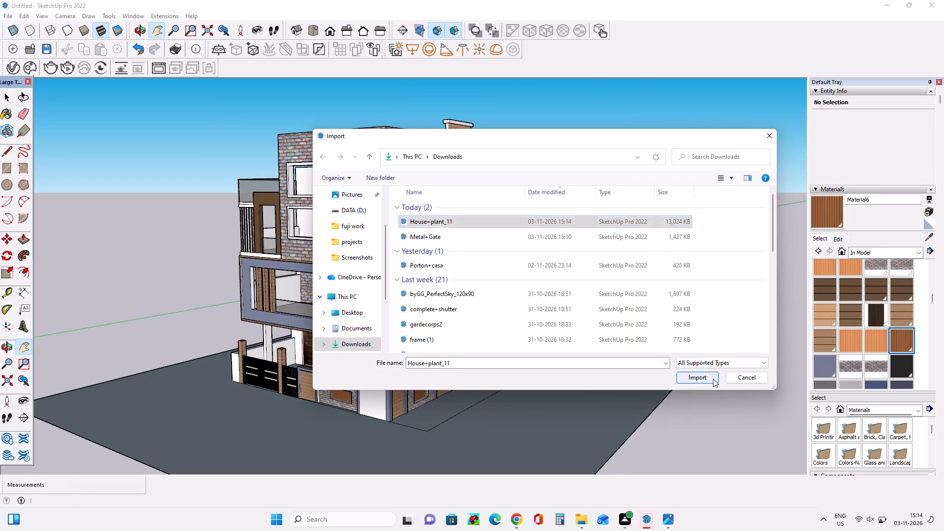
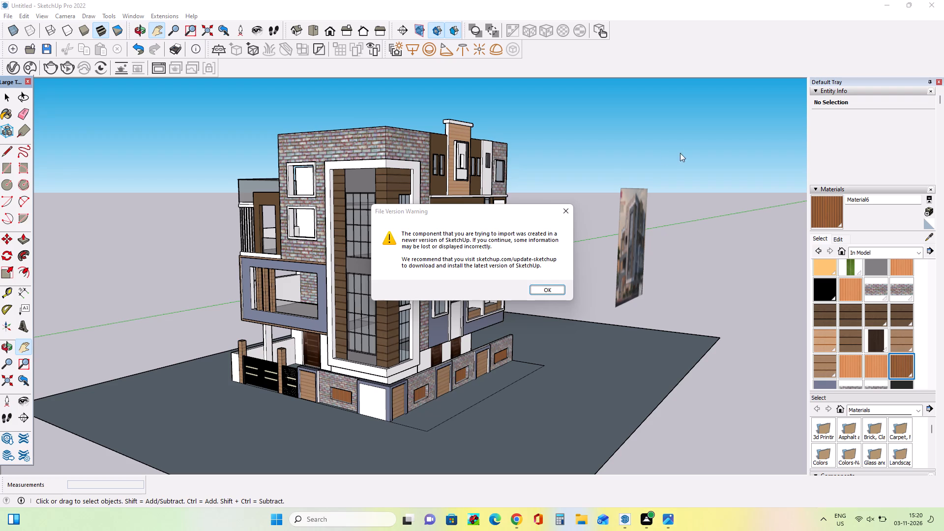
Accept the newer-version import and place the potted-plant component on the ground in front of the house's main gate.
click(539, 293)
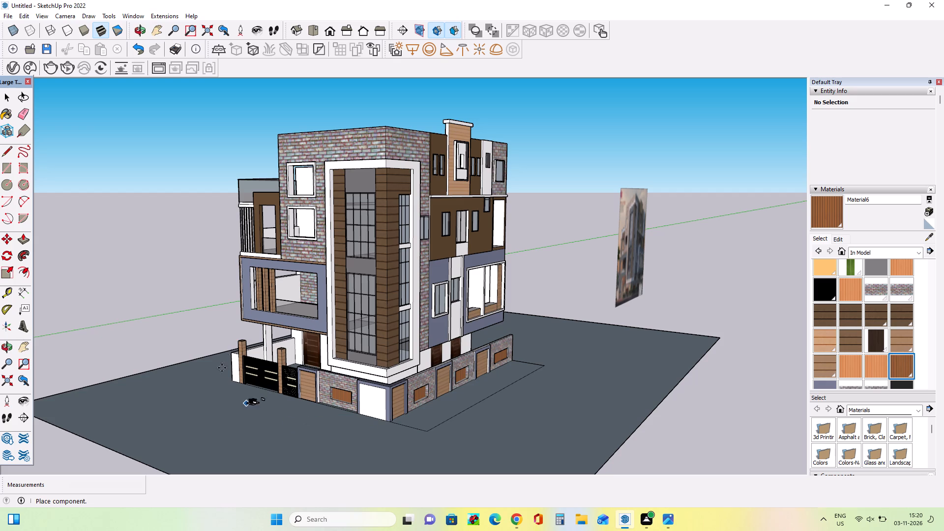
click(187, 405)
Open the placed plant component for editing and delete the small picture panel beside the planters.
scroll(179, 418, up, 7)
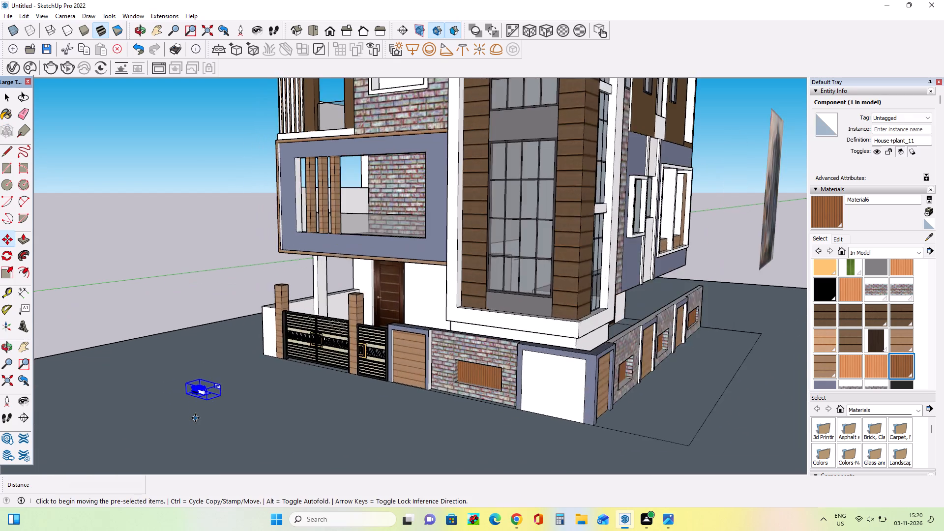
scroll(195, 418, up, 5)
middle_drag(201, 407, 208, 432)
scroll(200, 413, up, 4)
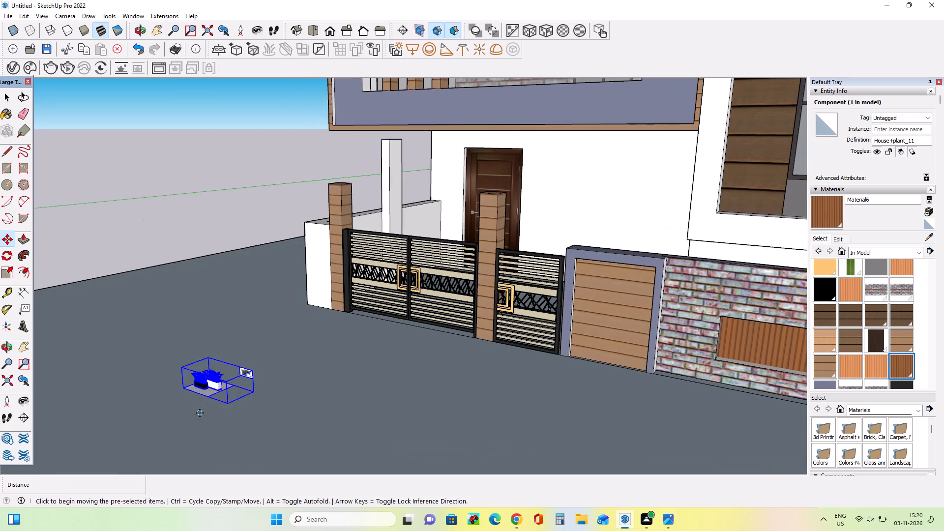
middle_click(200, 413)
middle_drag(199, 404, 202, 396)
scroll(202, 396, up, 2)
middle_drag(204, 396, 210, 409)
scroll(204, 405, up, 2)
middle_drag(204, 405, 208, 411)
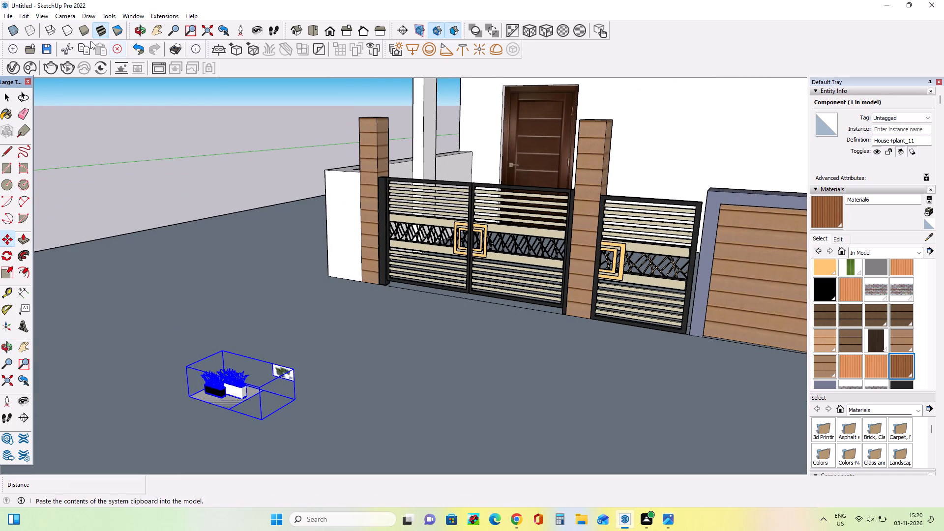
click(1, 97)
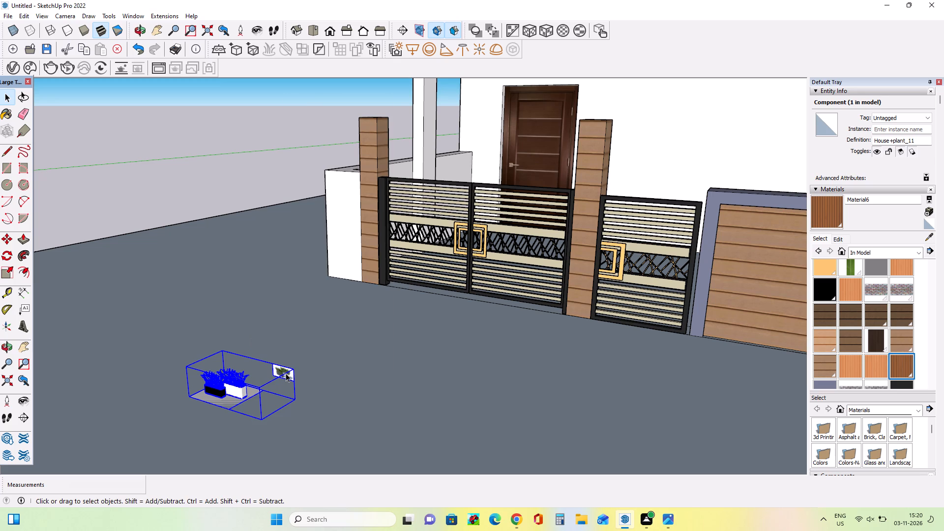
right_click(286, 373)
click(347, 149)
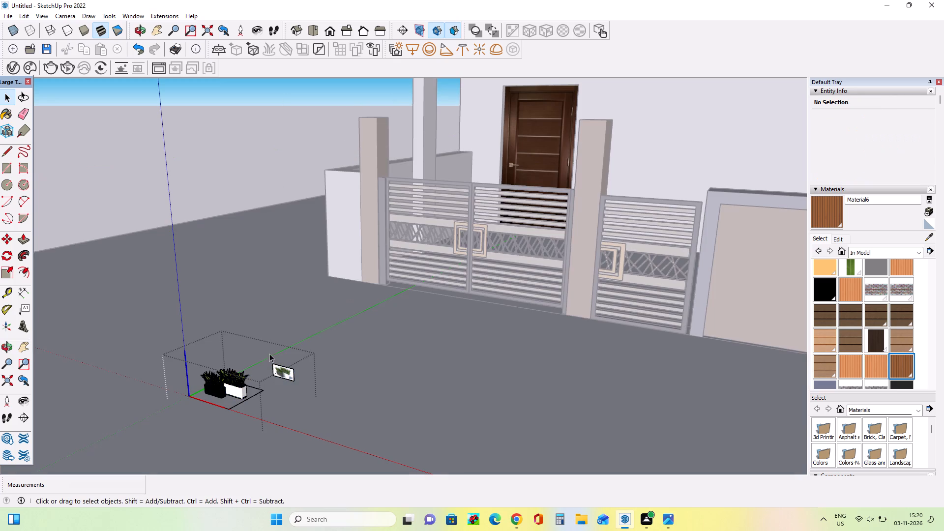
click(289, 377)
key(Delete)
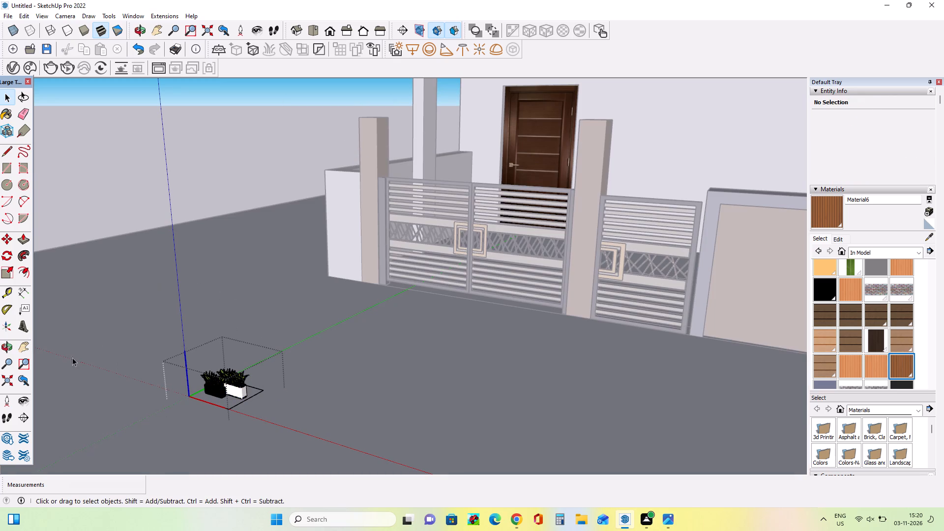
Delete the flat base rectangle beneath the two planters inside the plant component.
scroll(196, 443, up, 4)
scroll(242, 412, up, 3)
click(243, 383)
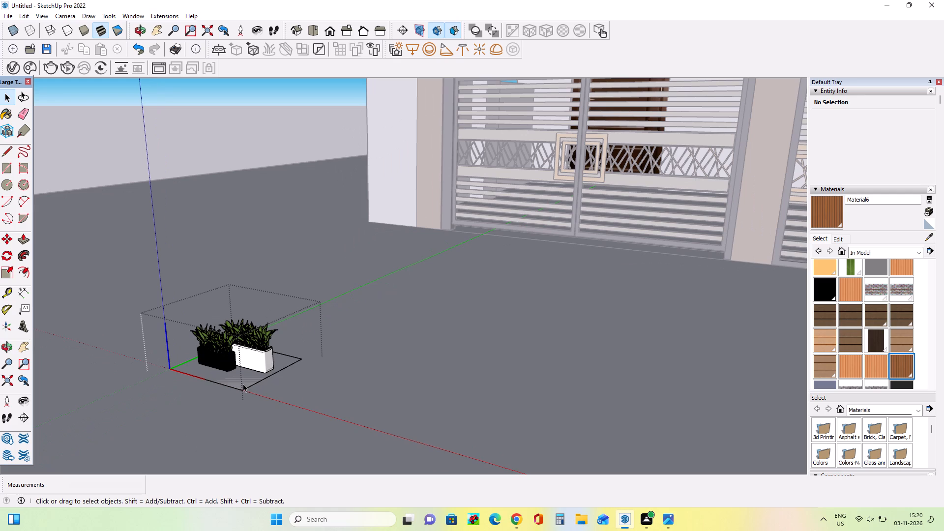
key(Delete)
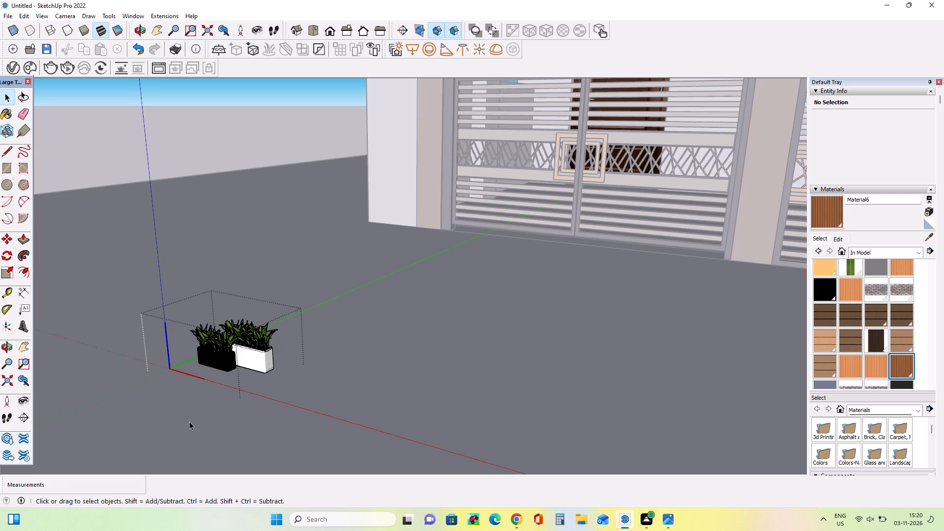
Move the white planter about 63' to the foot of the boundary wall beside the main gate's outer pillar.
click(226, 344)
click(263, 354)
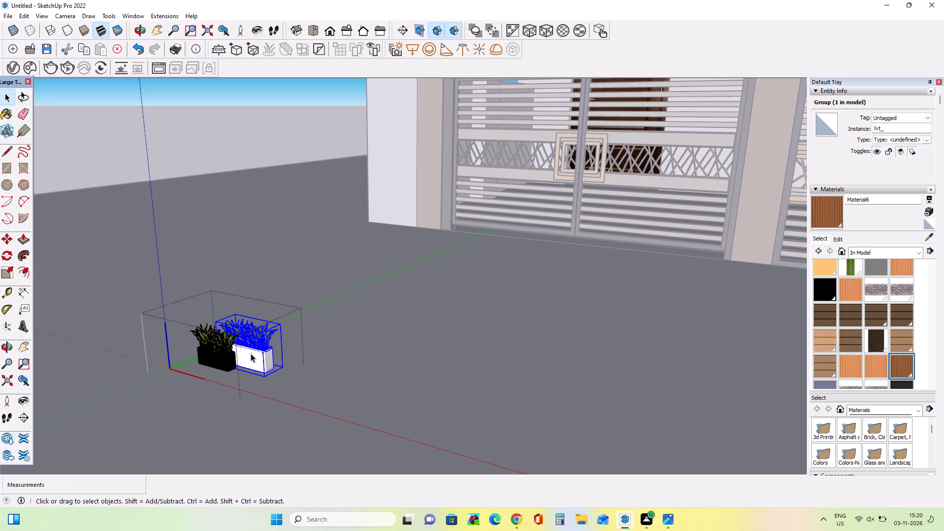
middle_drag(252, 353, 265, 375)
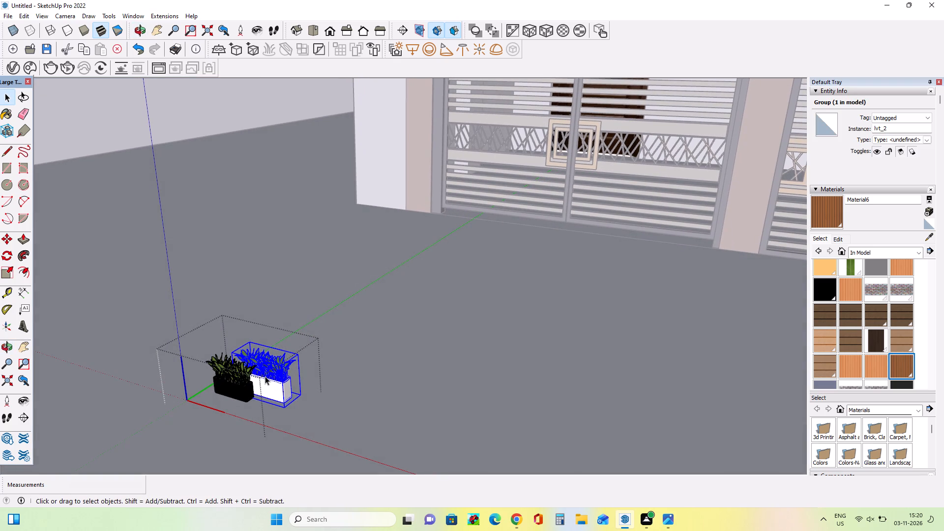
middle_drag(265, 376, 278, 360)
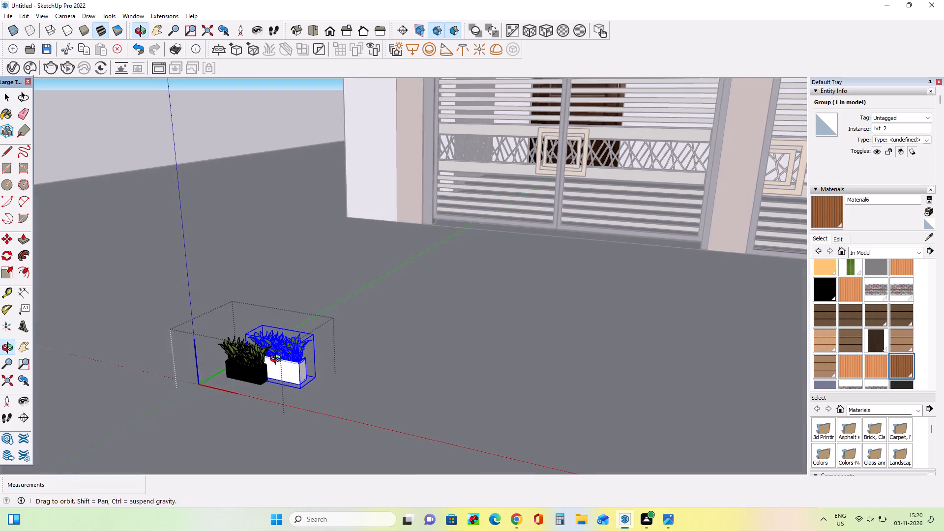
middle_drag(278, 360, 285, 370)
click(7, 240)
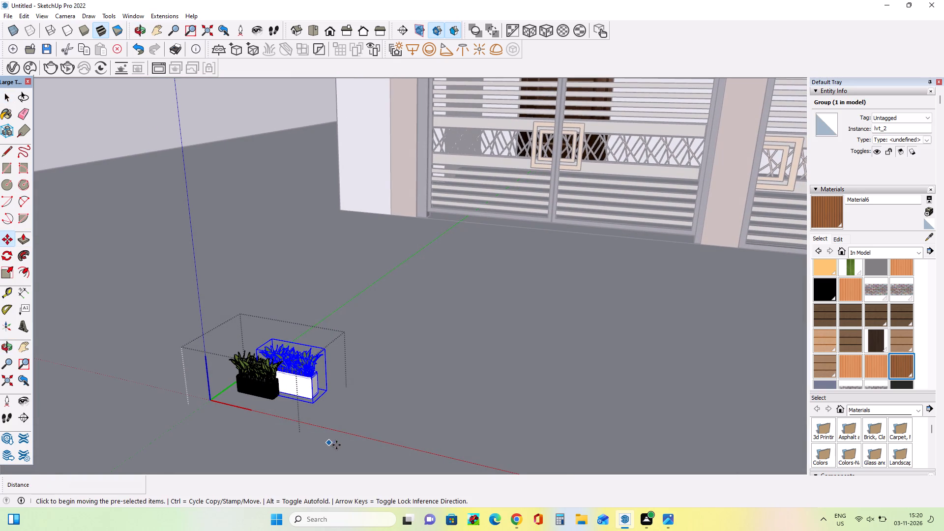
click(310, 408)
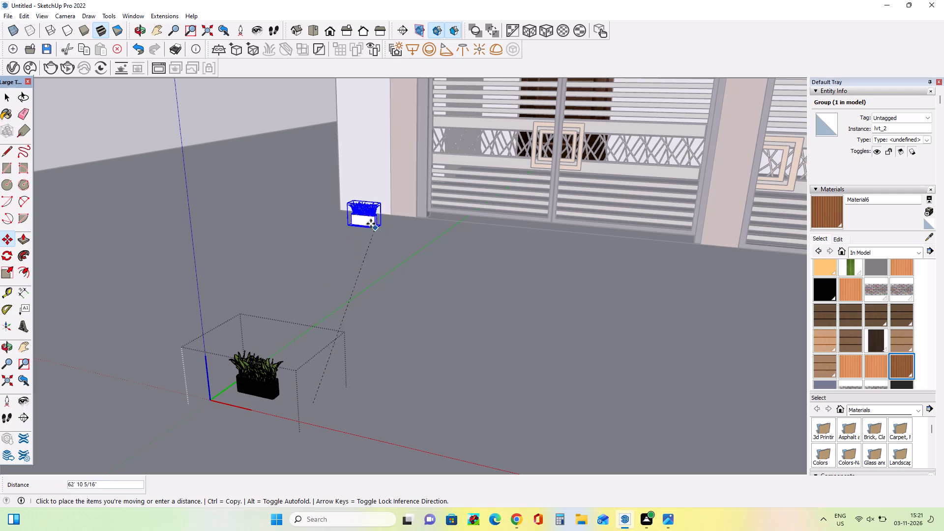
click(372, 217)
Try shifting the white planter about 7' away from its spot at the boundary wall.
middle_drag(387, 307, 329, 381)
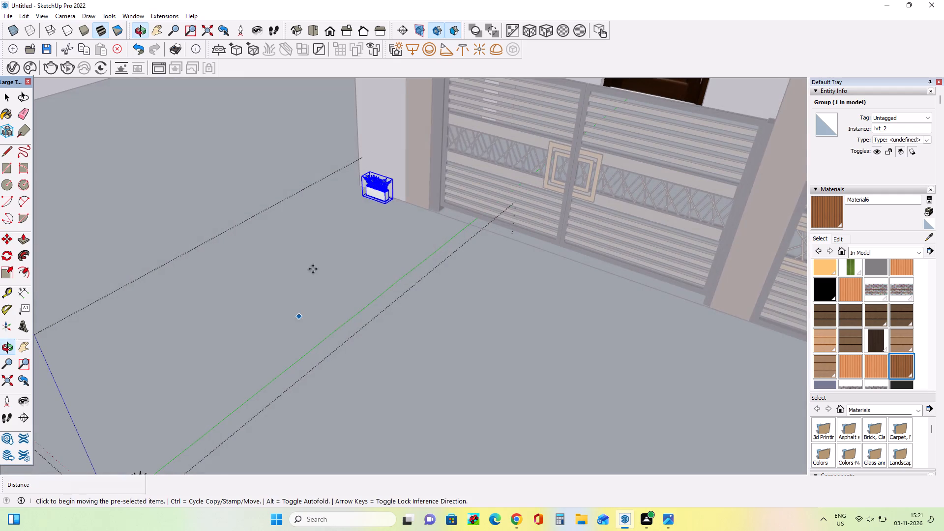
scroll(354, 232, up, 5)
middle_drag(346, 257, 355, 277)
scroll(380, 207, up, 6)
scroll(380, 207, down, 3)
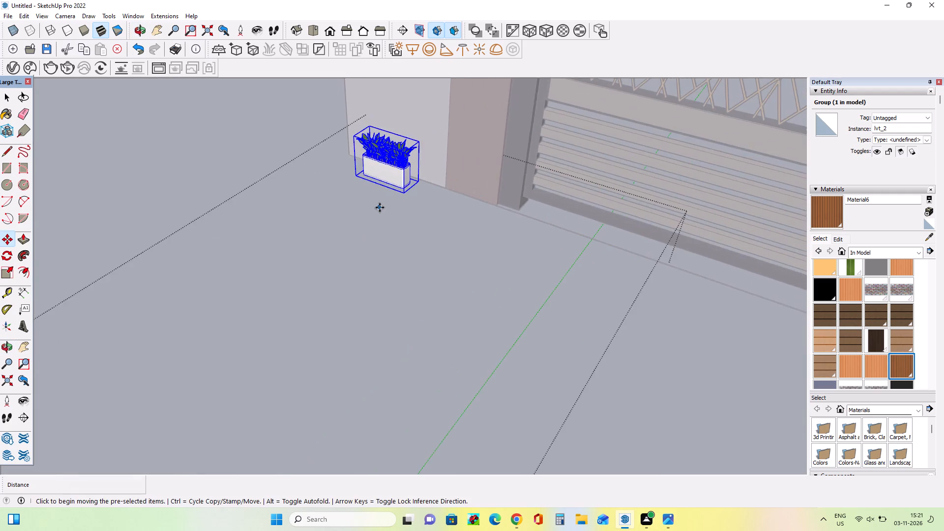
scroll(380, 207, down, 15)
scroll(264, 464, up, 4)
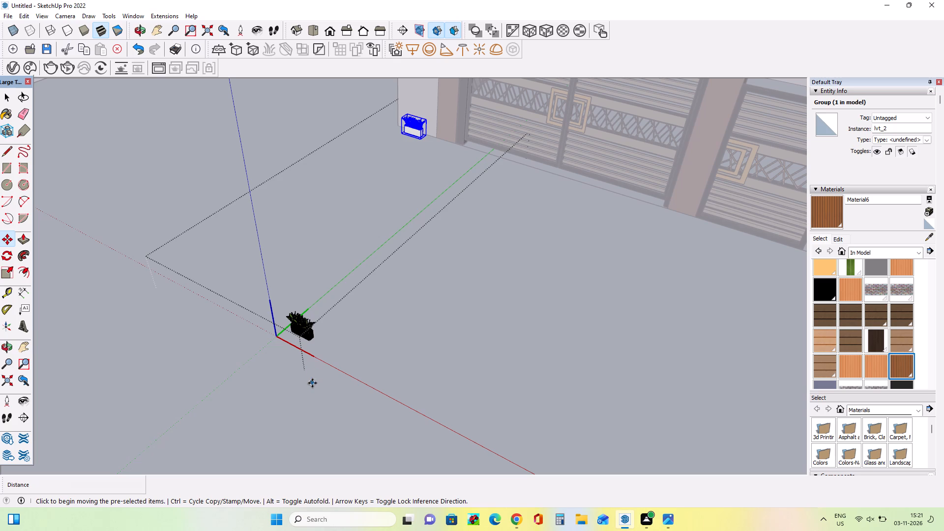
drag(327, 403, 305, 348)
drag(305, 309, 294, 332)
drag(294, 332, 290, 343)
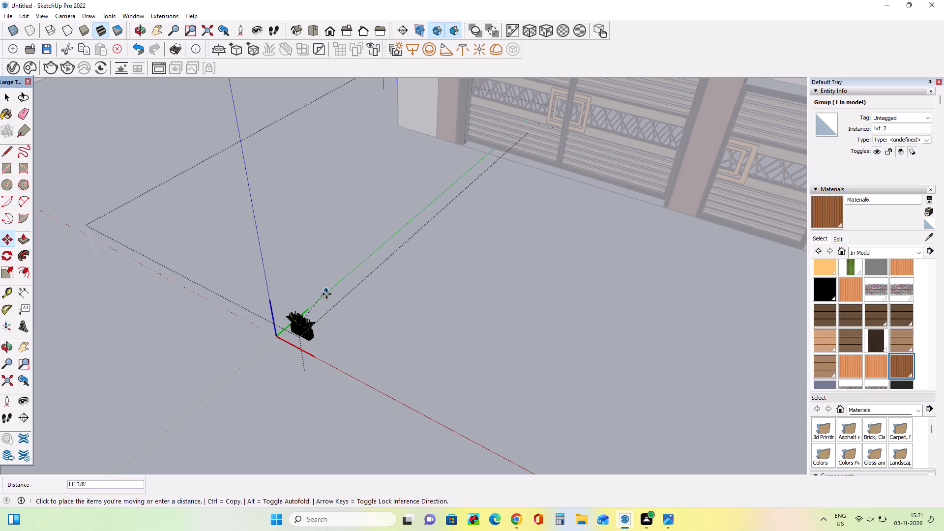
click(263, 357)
Move the white planter back to the base of the boundary wall beside the gate pillar and fine-tune its position.
scroll(385, 77, up, 3)
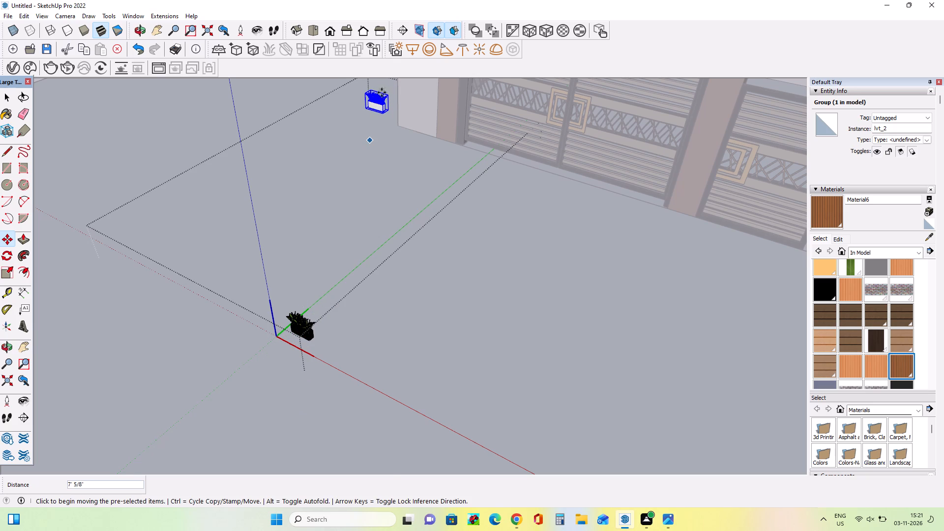
click(381, 118)
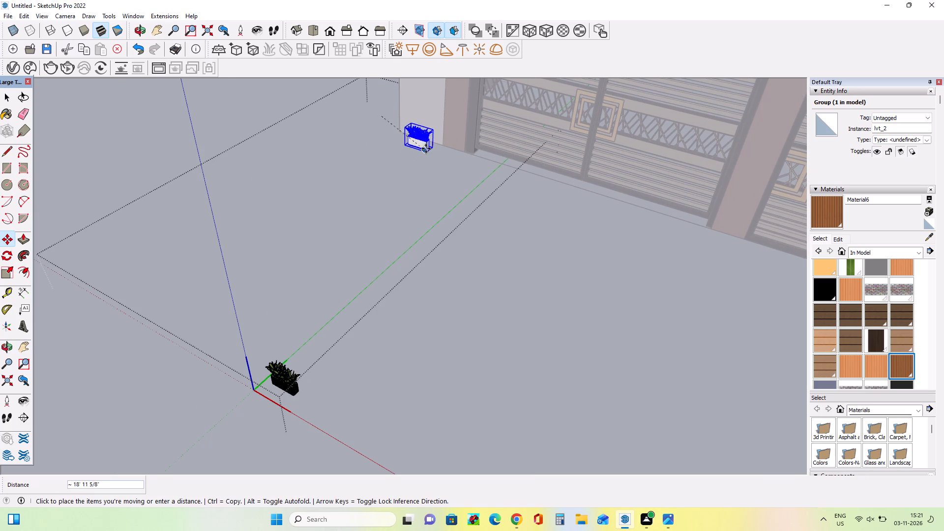
click(424, 147)
scroll(326, 341, down, 9)
scroll(377, 158, up, 13)
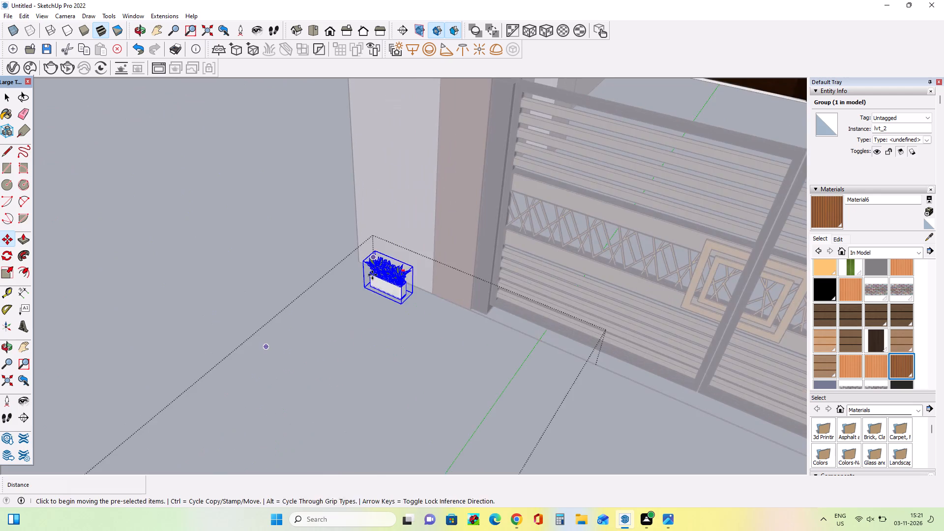
middle_drag(381, 311, 312, 298)
scroll(374, 297, up, 10)
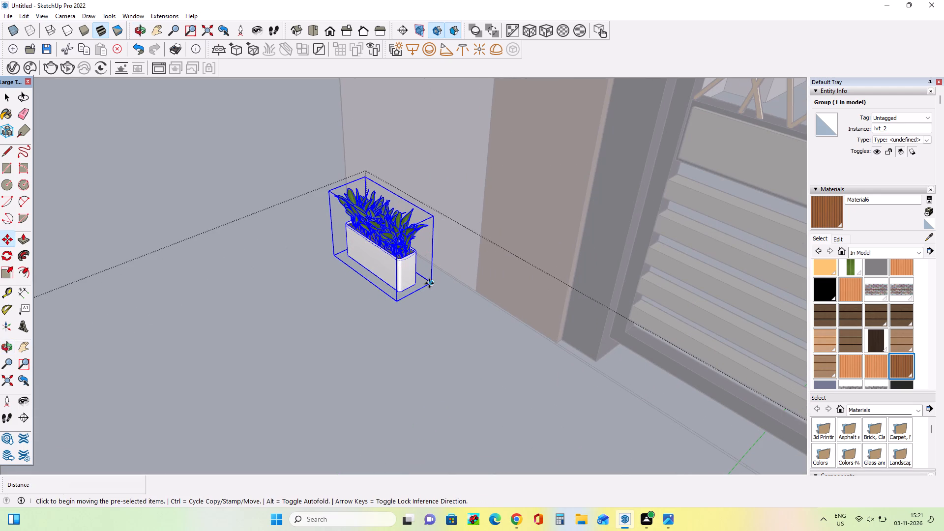
click(429, 283)
click(434, 265)
Enlarge the white planter uniformly from its rear upper corner in two passes, the second by a factor of about 1.42.
middle_drag(424, 320, 432, 337)
scroll(432, 340, down, 2)
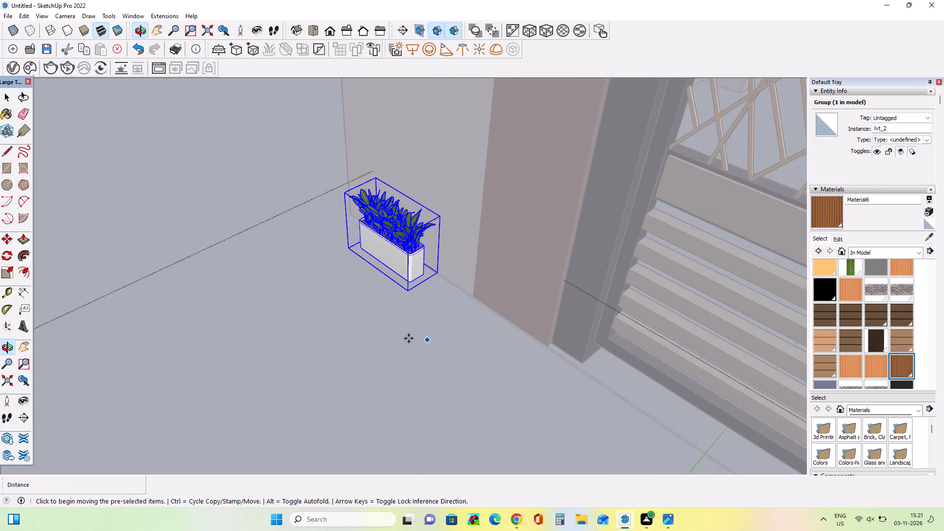
scroll(409, 338, down, 6)
middle_drag(408, 337, 435, 310)
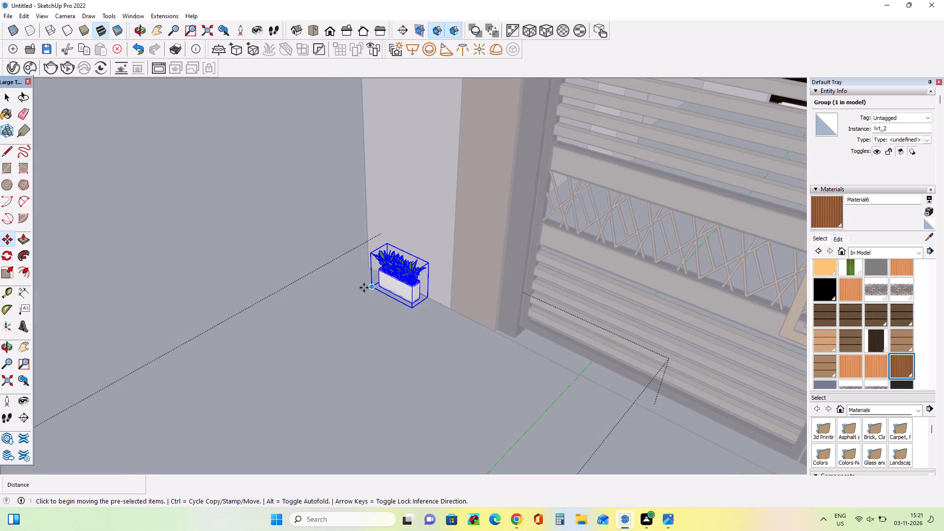
middle_drag(356, 275, 362, 258)
scroll(362, 258, up, 3)
middle_drag(362, 258, 343, 264)
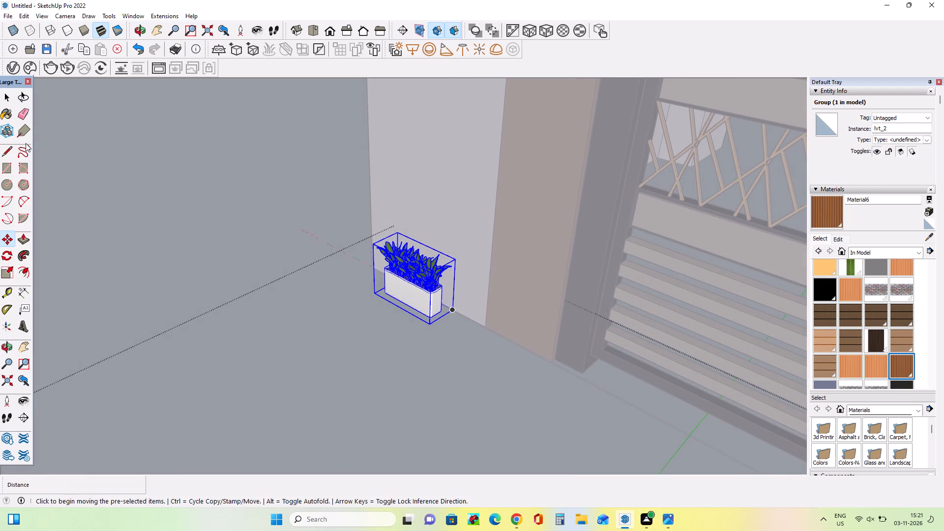
click(7, 276)
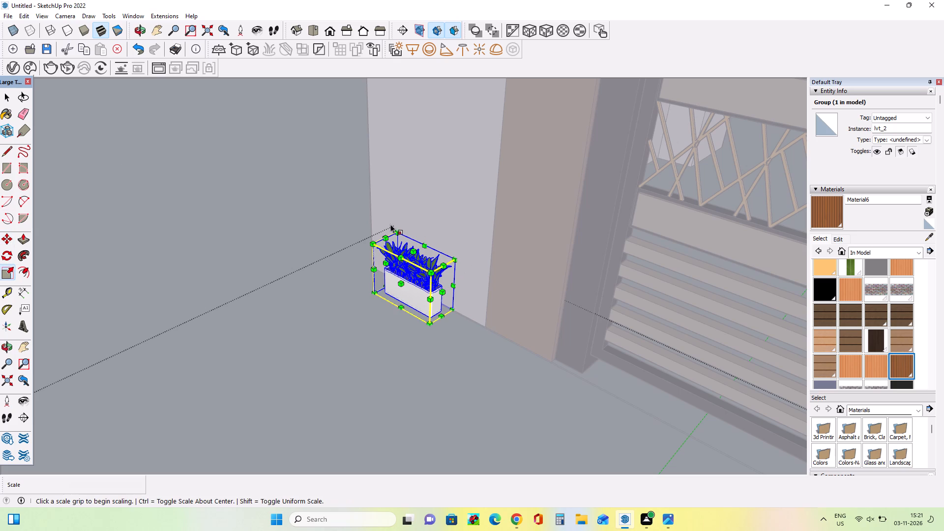
drag(394, 229, 328, 115)
scroll(376, 235, down, 9)
middle_drag(423, 284, 447, 335)
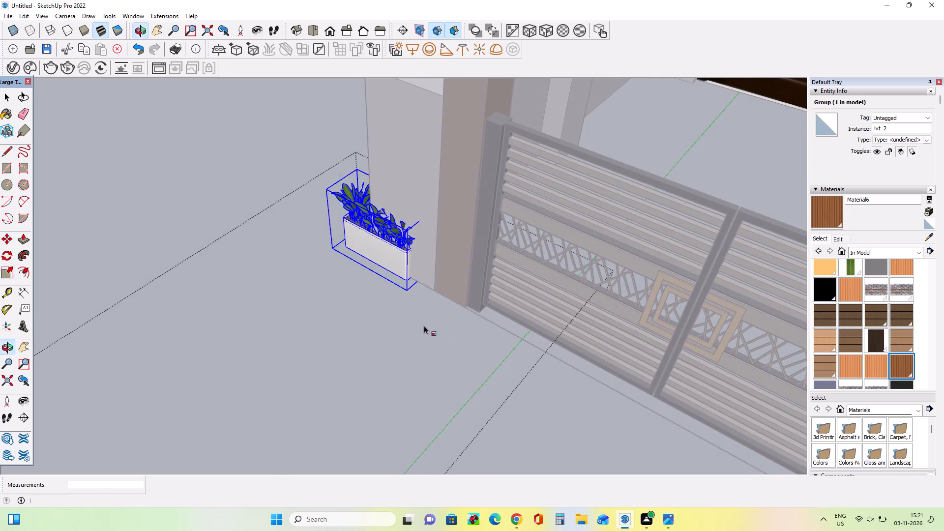
scroll(353, 202, up, 4)
drag(355, 149, 328, 82)
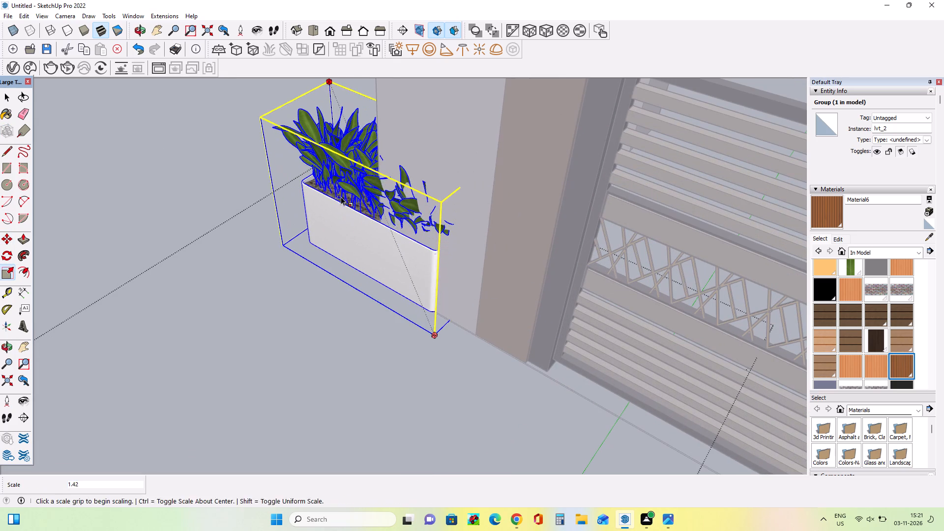
Move the enlarged planter out of the boundary wall onto the ground, then shift it about 2' 4" towards the gate pillar.
middle_drag(349, 272, 405, 281)
click(10, 241)
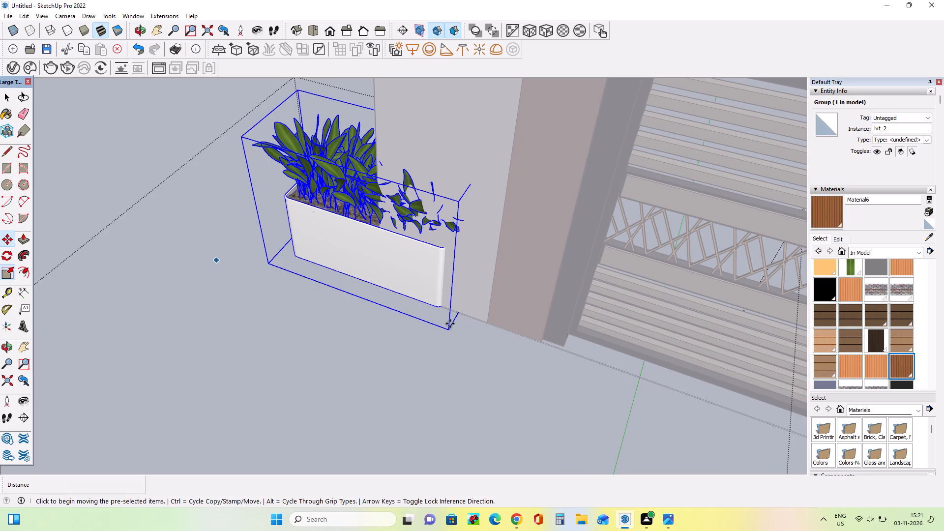
click(448, 333)
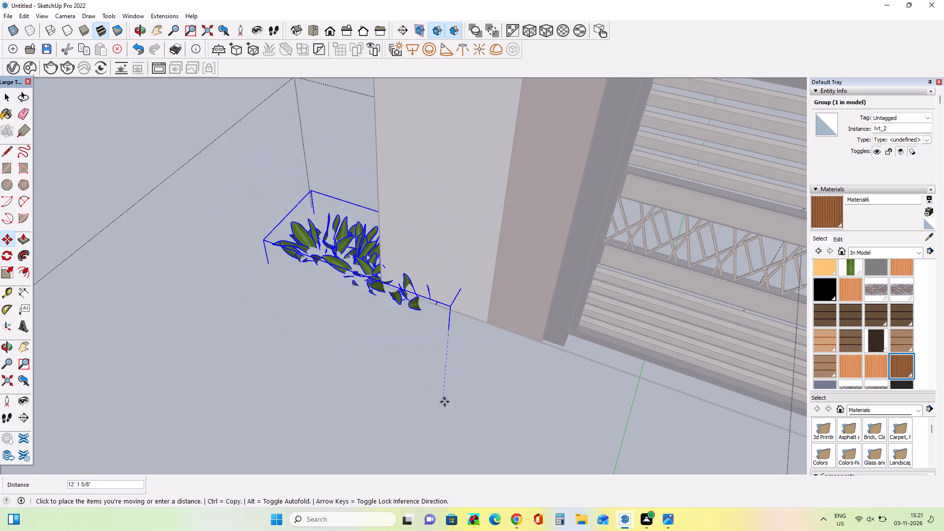
click(430, 402)
scroll(430, 360, up, 5)
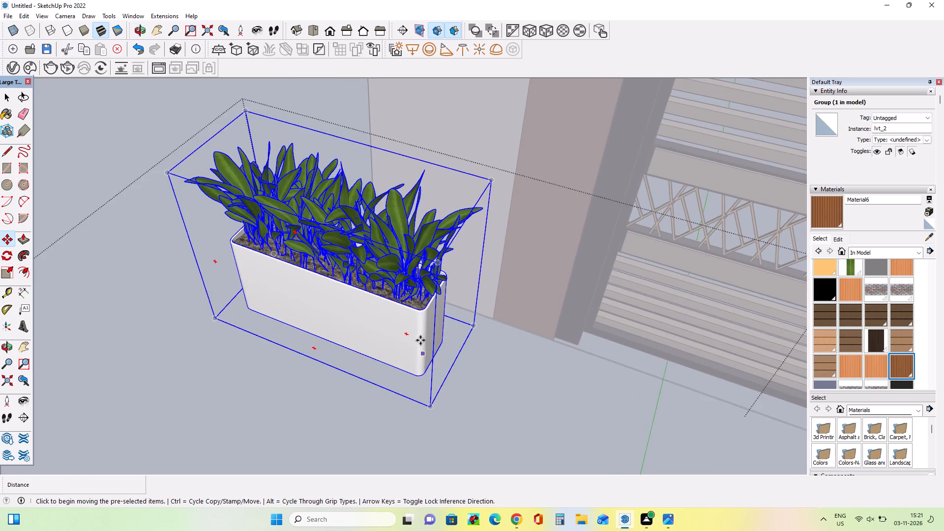
middle_drag(425, 345, 285, 310)
click(410, 344)
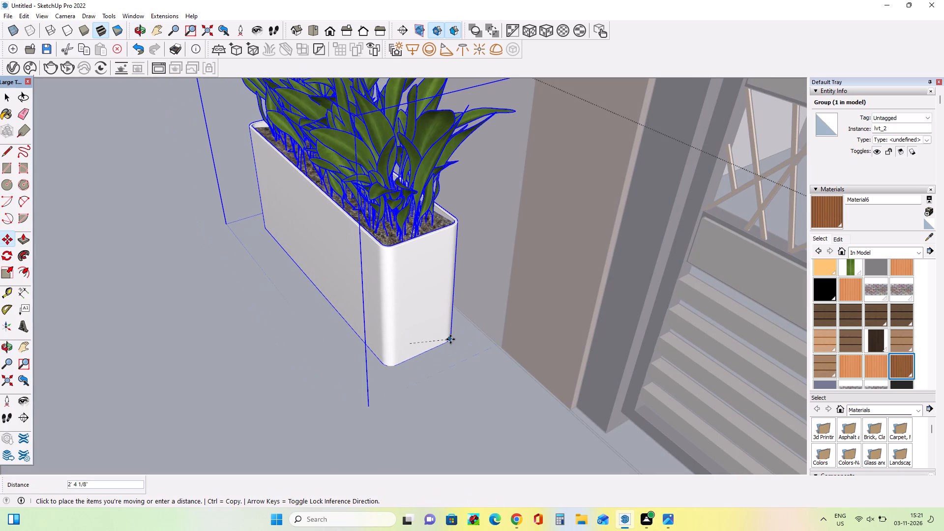
click(450, 339)
Move the white planter about 6' 5" along the boundary wall so it sits in front of the wall and gate pillar.
scroll(342, 340, down, 9)
middle_drag(397, 326, 612, 265)
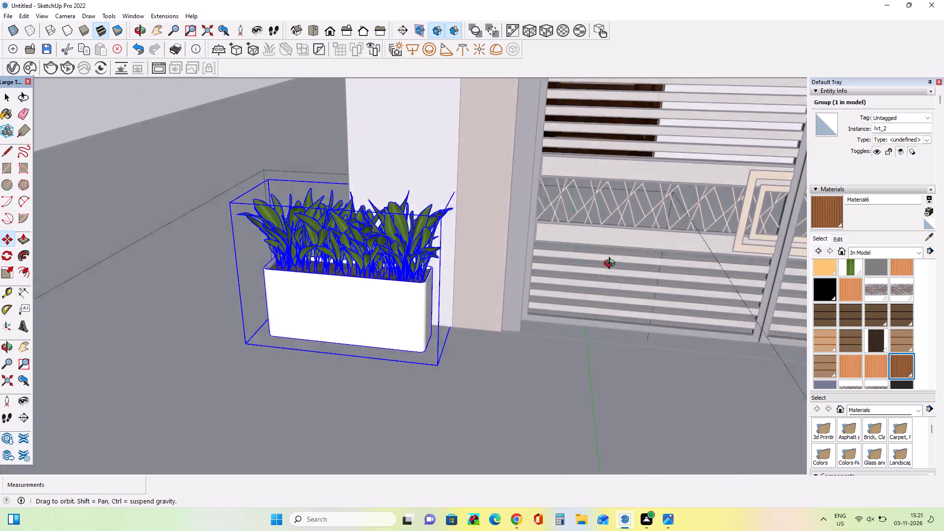
middle_drag(612, 265, 633, 257)
click(425, 353)
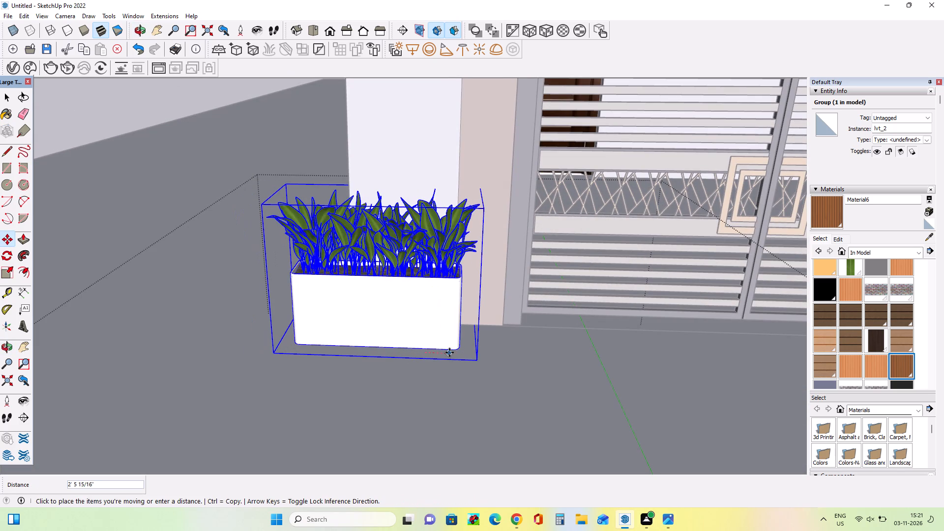
click(488, 360)
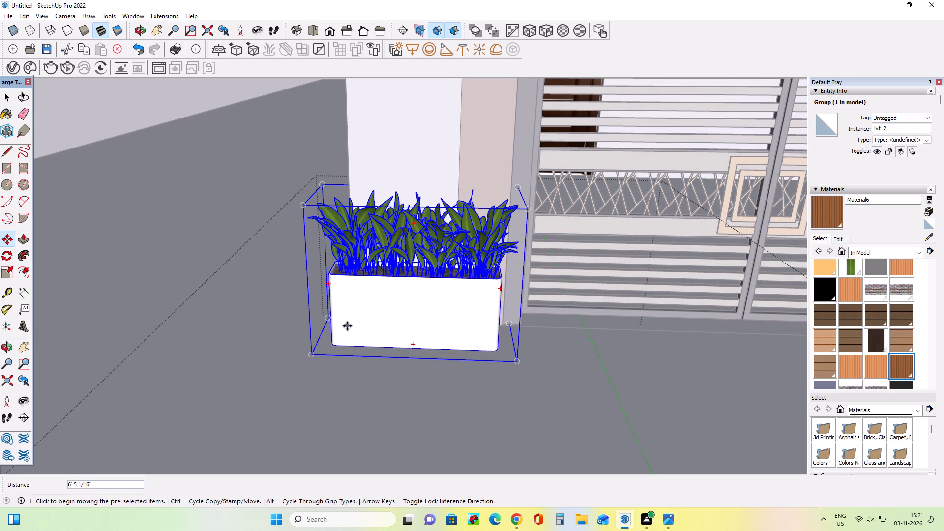
Copy the white planter about 99' 2" along the red axis to the framed panel beside the small gate, then close the component.
middle_drag(347, 326, 351, 360)
scroll(296, 316, down, 7)
middle_drag(294, 314, 304, 291)
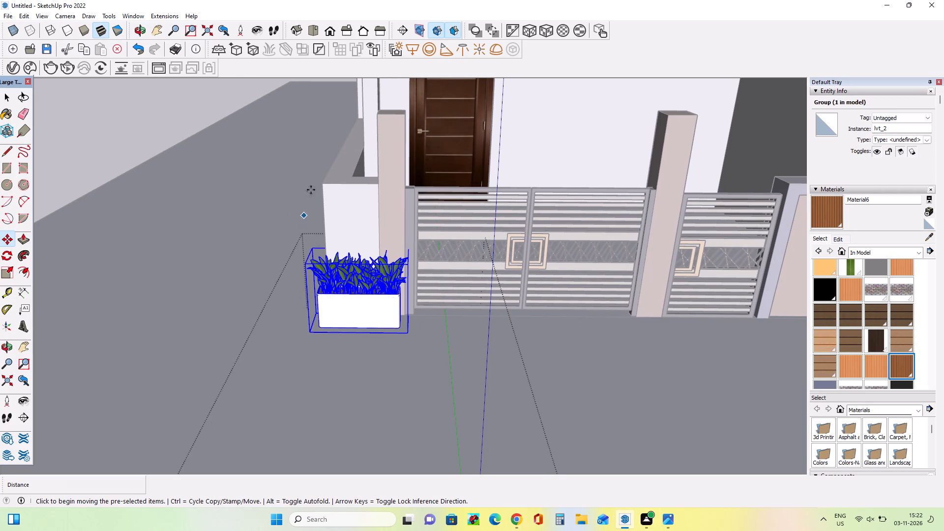
click(398, 329)
scroll(520, 347, down, 2)
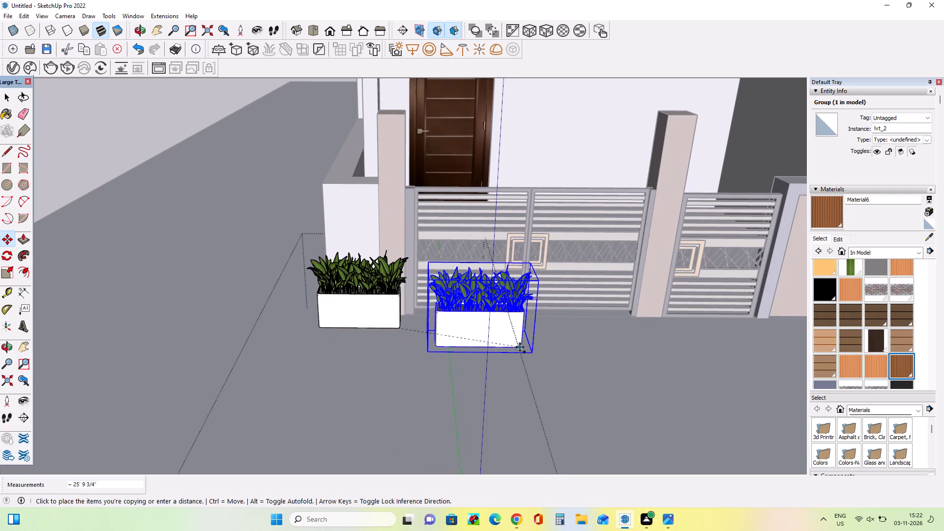
scroll(520, 347, down, 5)
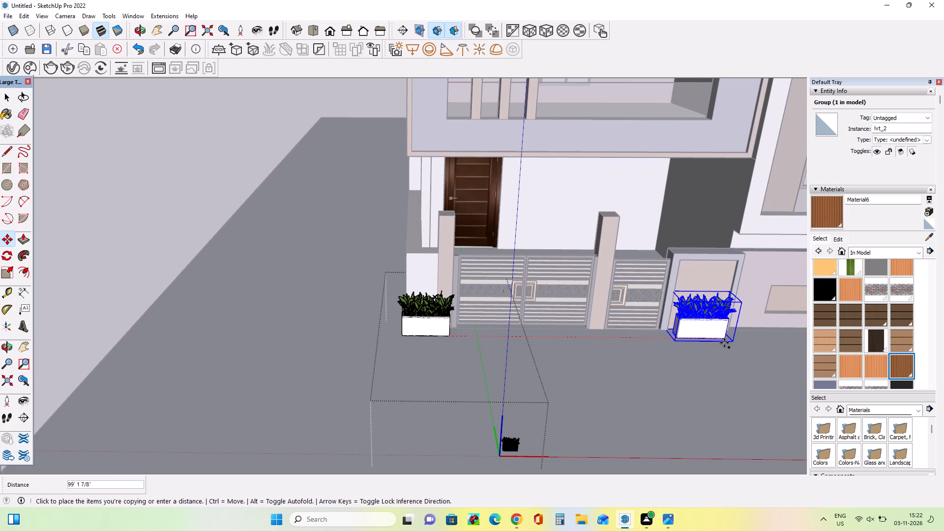
click(724, 343)
middle_drag(336, 303, 265, 297)
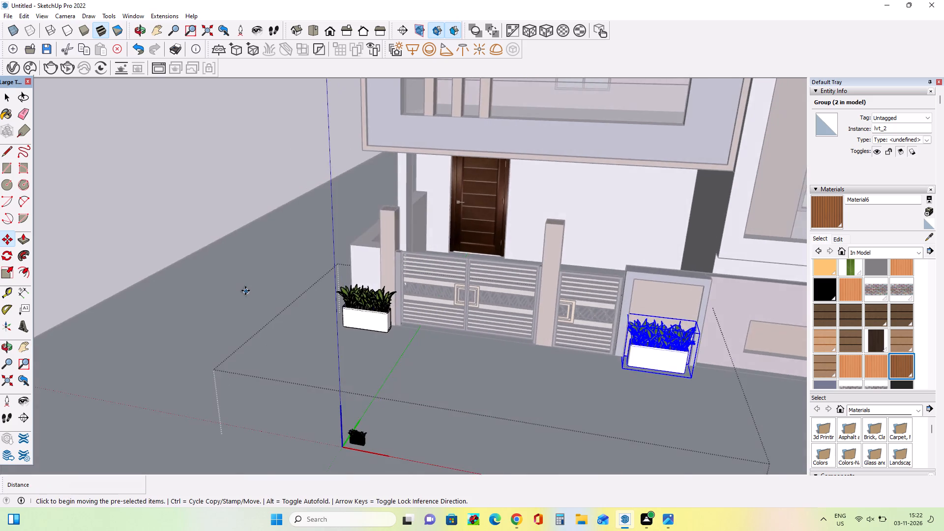
scroll(245, 291, down, 8)
middle_drag(538, 382, 517, 322)
scroll(539, 309, up, 4)
middle_drag(530, 315, 383, 356)
scroll(348, 345, up, 4)
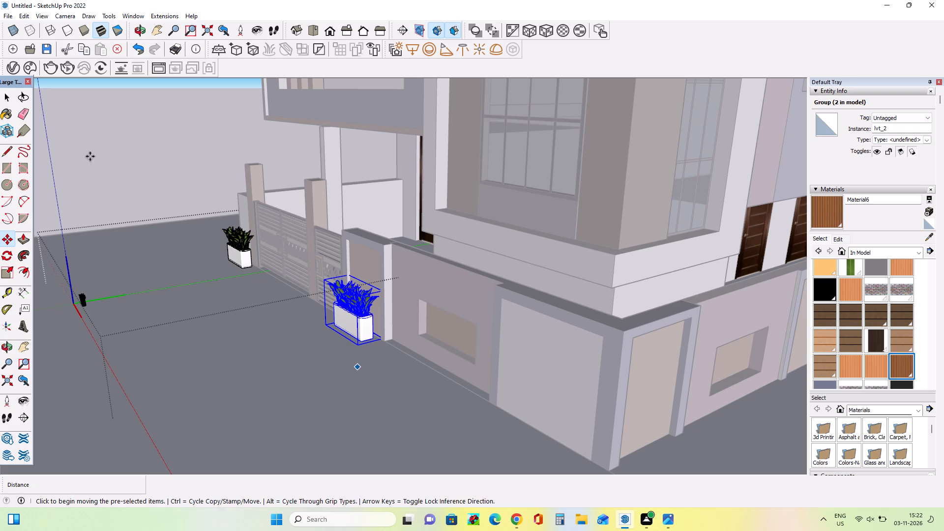
click(3, 104)
double_click(171, 128)
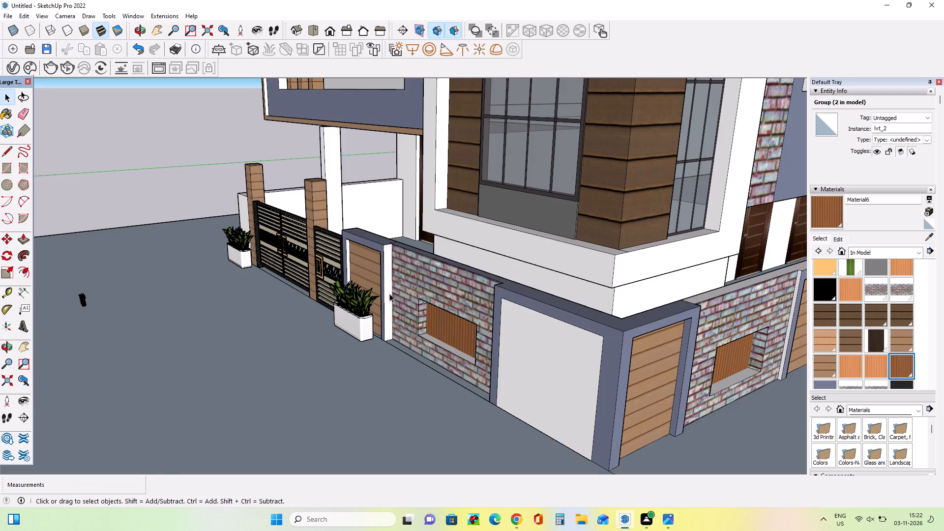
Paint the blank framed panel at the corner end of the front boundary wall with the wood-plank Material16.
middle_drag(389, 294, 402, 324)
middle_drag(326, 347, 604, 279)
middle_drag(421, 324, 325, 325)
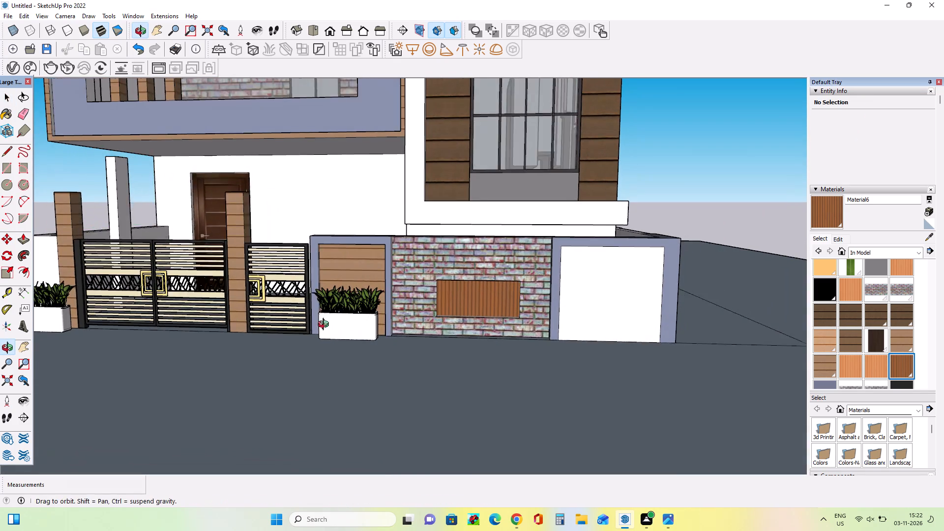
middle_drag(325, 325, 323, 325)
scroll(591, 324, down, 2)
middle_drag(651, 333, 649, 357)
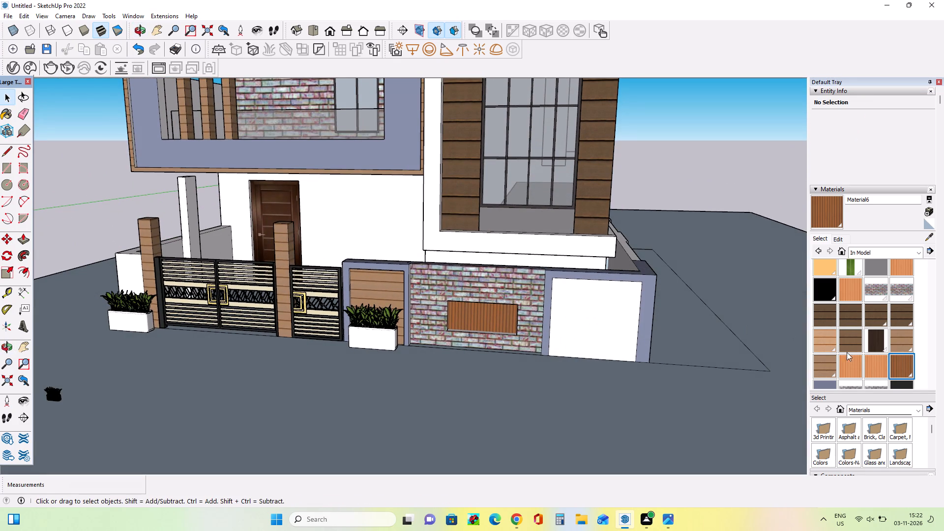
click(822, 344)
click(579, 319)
Paint the corner panel of the front boundary wall with the wood-plank Material2.
middle_drag(582, 336, 566, 328)
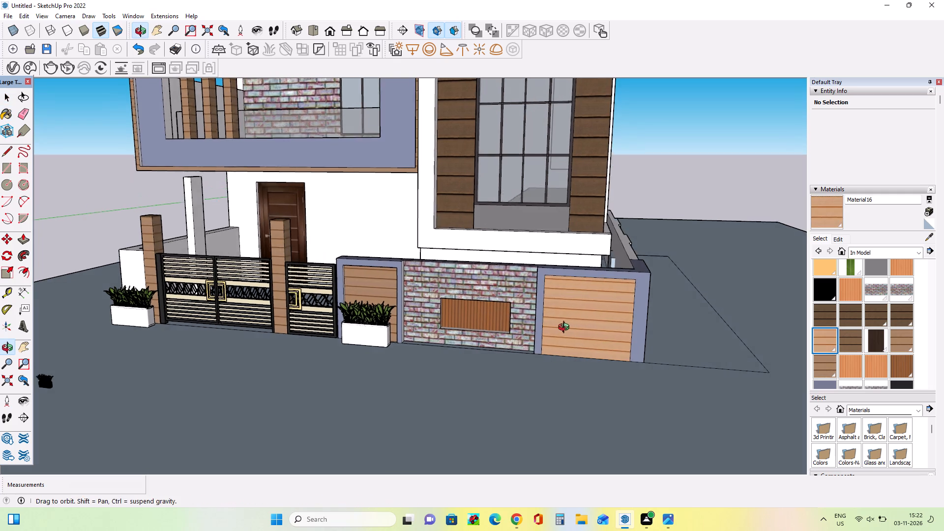
middle_drag(566, 328, 558, 321)
click(899, 339)
click(582, 321)
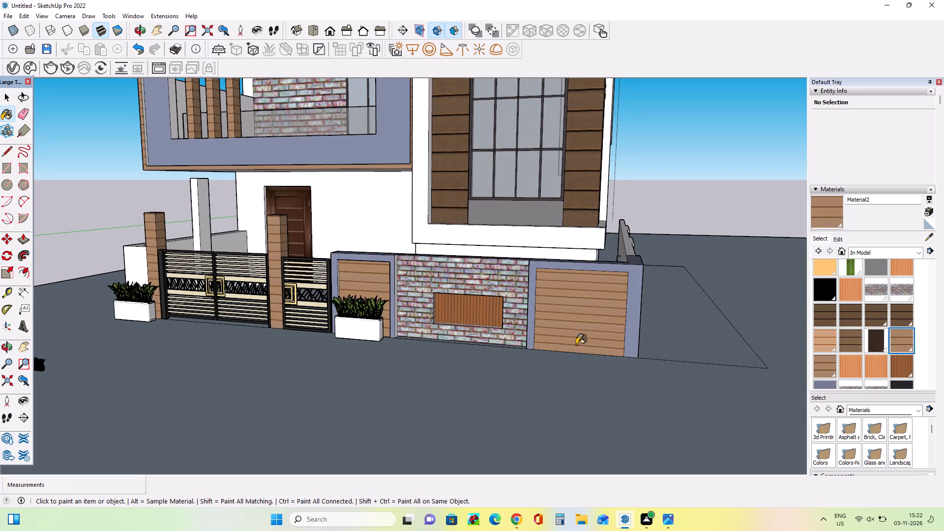
Copy the whole planter component about 77' 2" along the front wall so its end planter stands before the corner wood panel.
middle_drag(567, 354, 551, 358)
scroll(560, 339, up, 3)
middle_drag(560, 339, 569, 347)
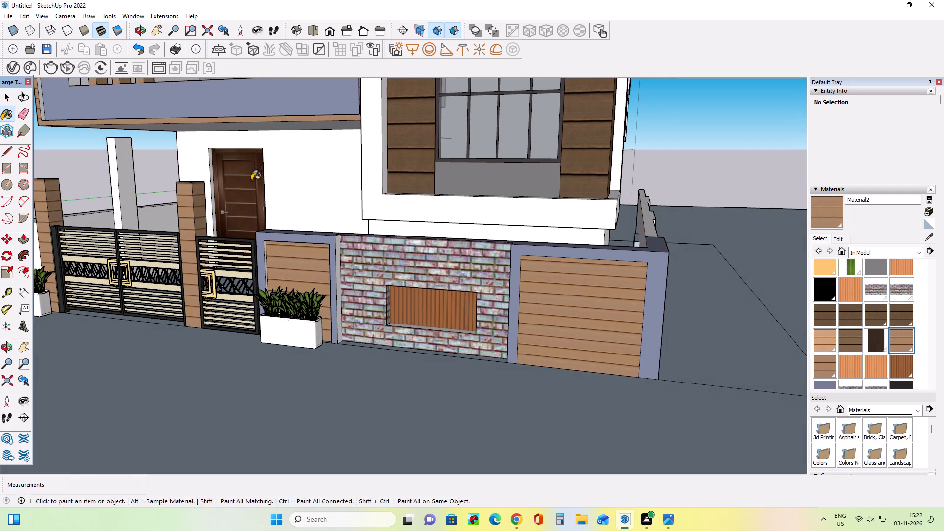
click(4, 97)
click(300, 330)
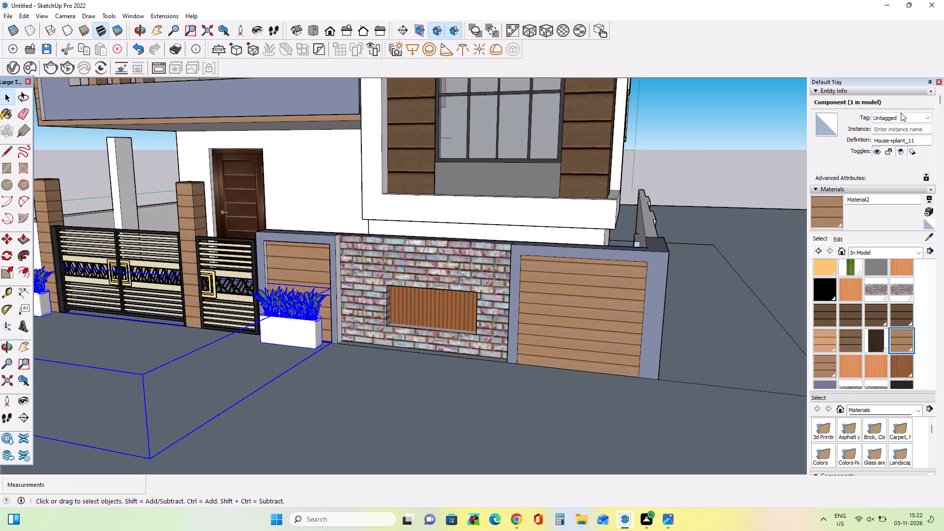
click(295, 320)
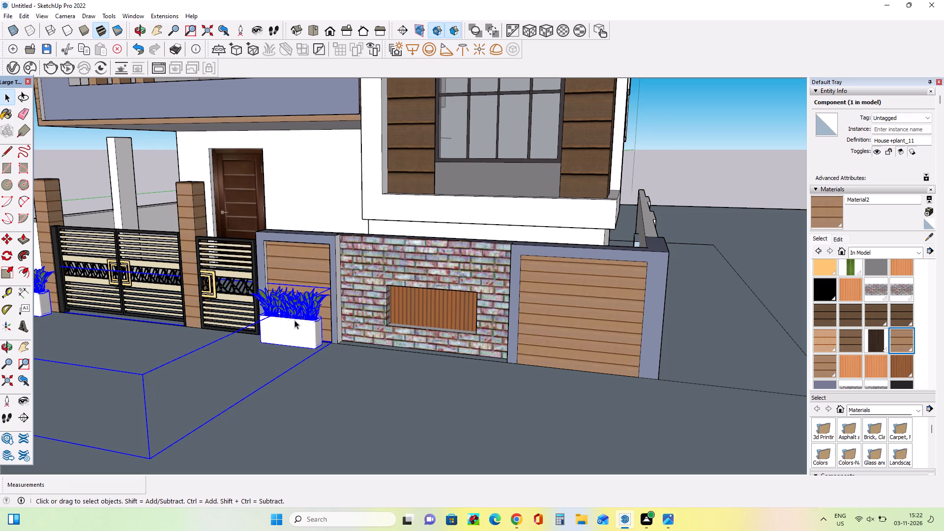
right_click(295, 320)
right_click(295, 320)
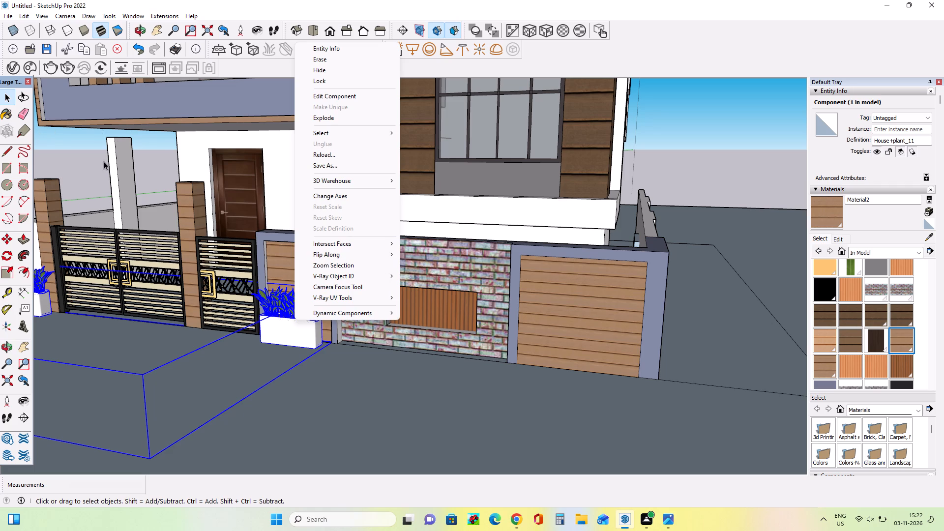
middle_drag(104, 161, 109, 172)
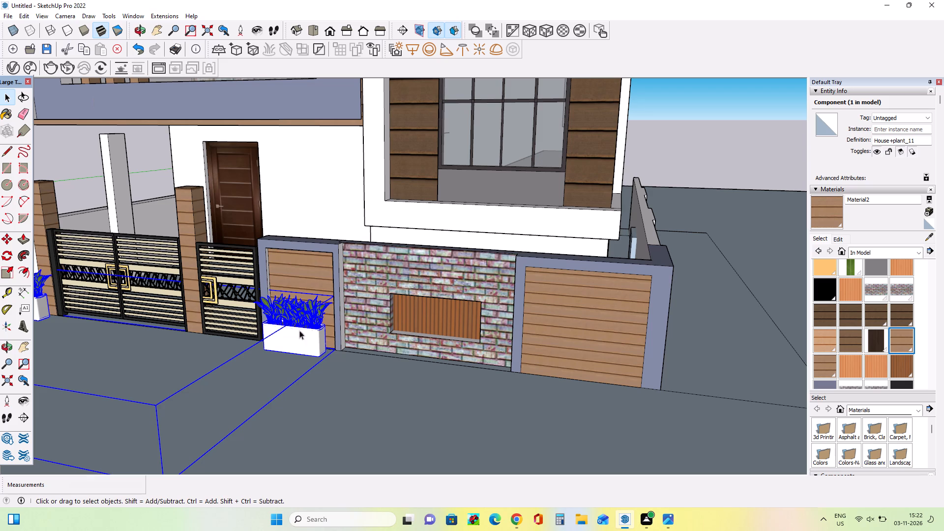
click(2, 239)
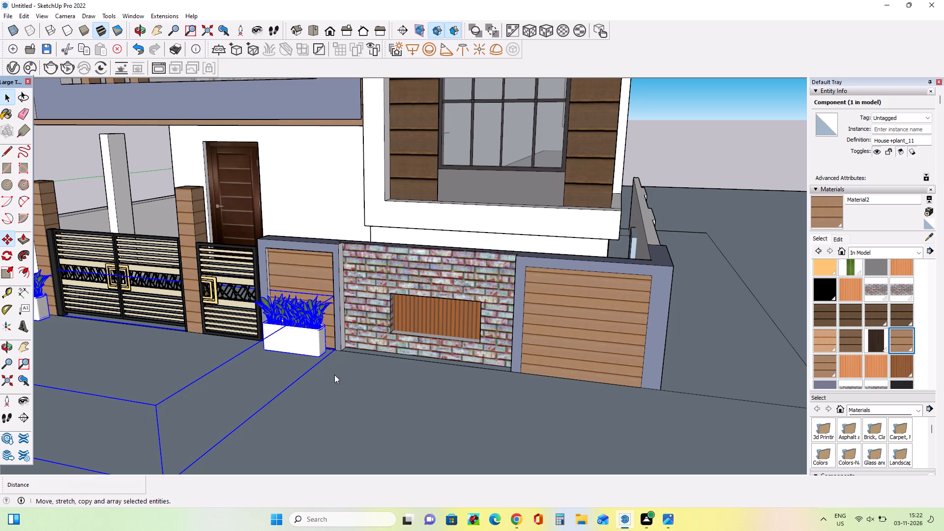
click(318, 356)
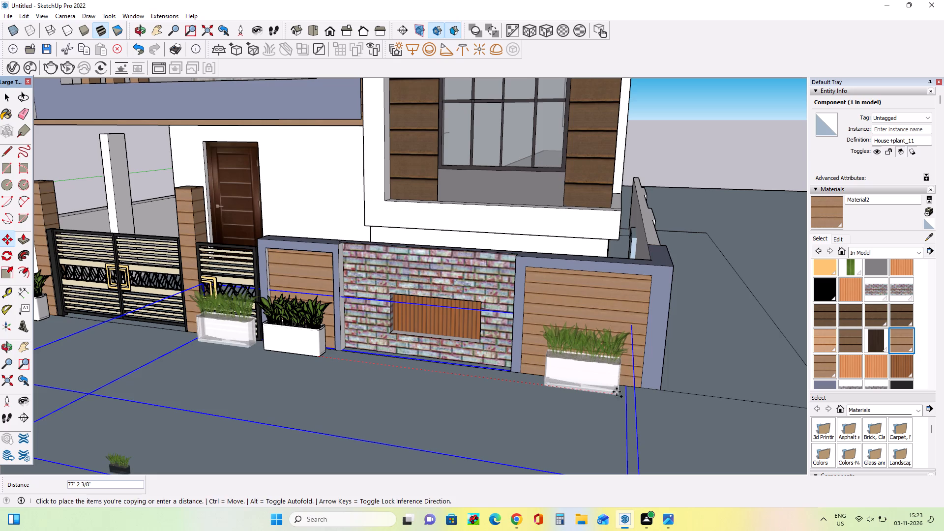
click(617, 392)
Move the copied planter component about 1' 9", gripping it at its small black planter, and clear the selection.
middle_drag(546, 422, 559, 433)
middle_drag(223, 341, 333, 361)
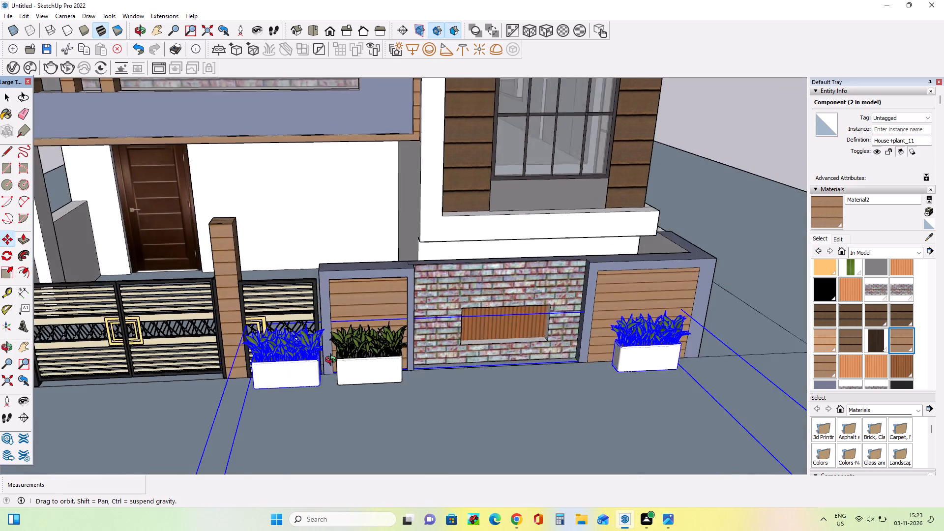
middle_drag(333, 361, 348, 359)
scroll(315, 376, up, 3)
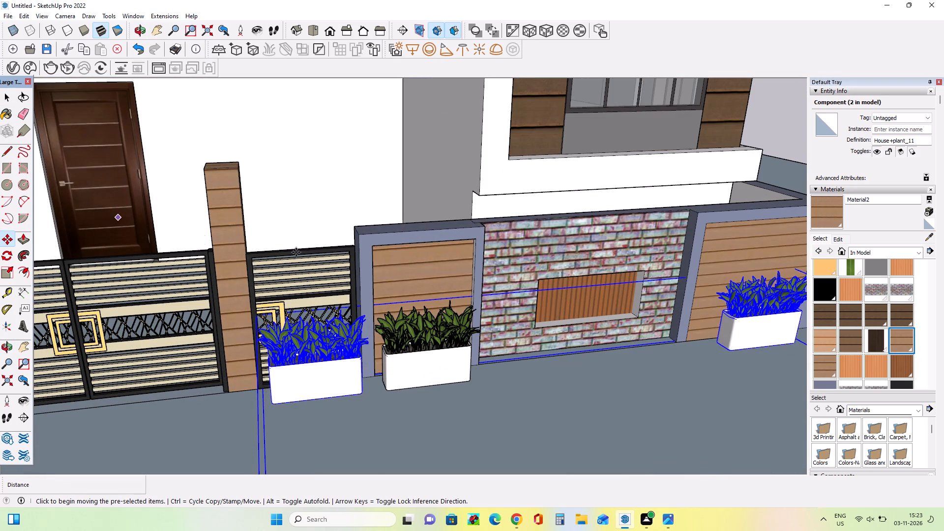
scroll(323, 258, down, 14)
scroll(315, 340, up, 4)
middle_drag(317, 340, 316, 340)
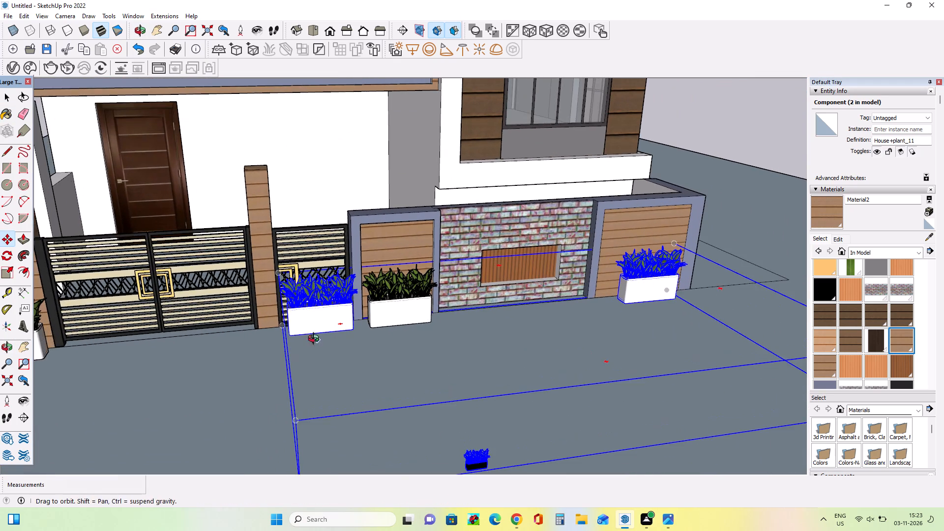
middle_drag(316, 340, 300, 332)
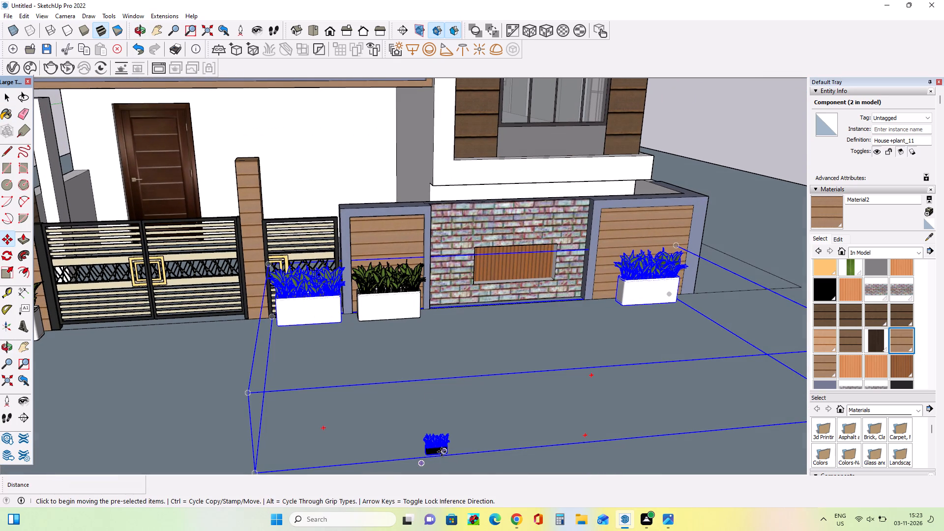
click(438, 447)
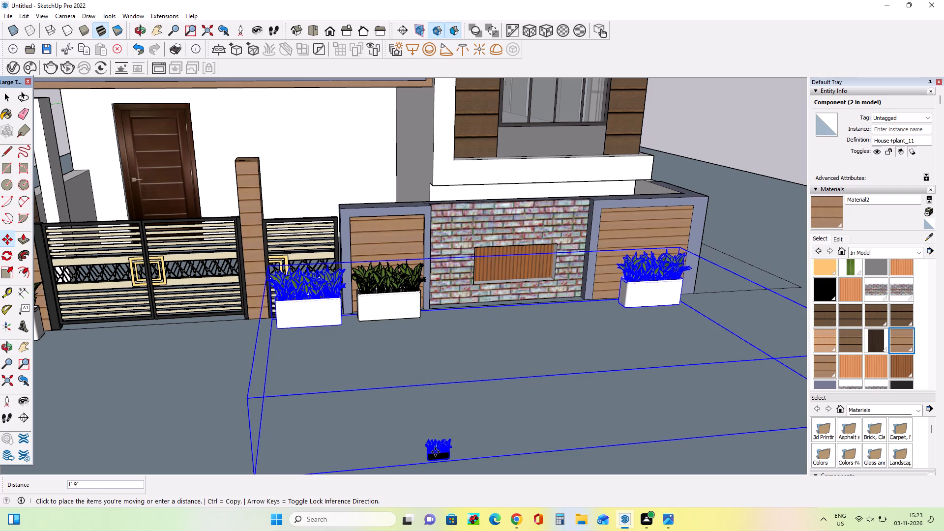
click(435, 452)
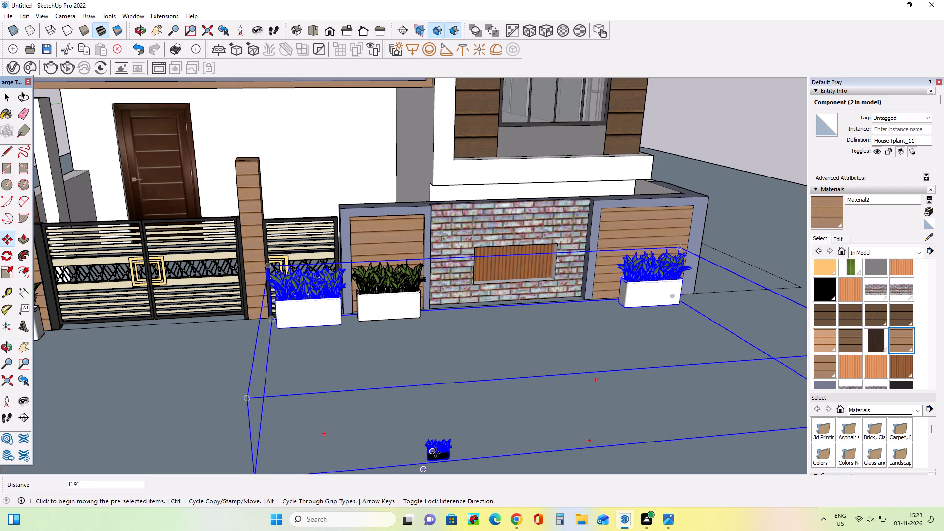
key(Escape)
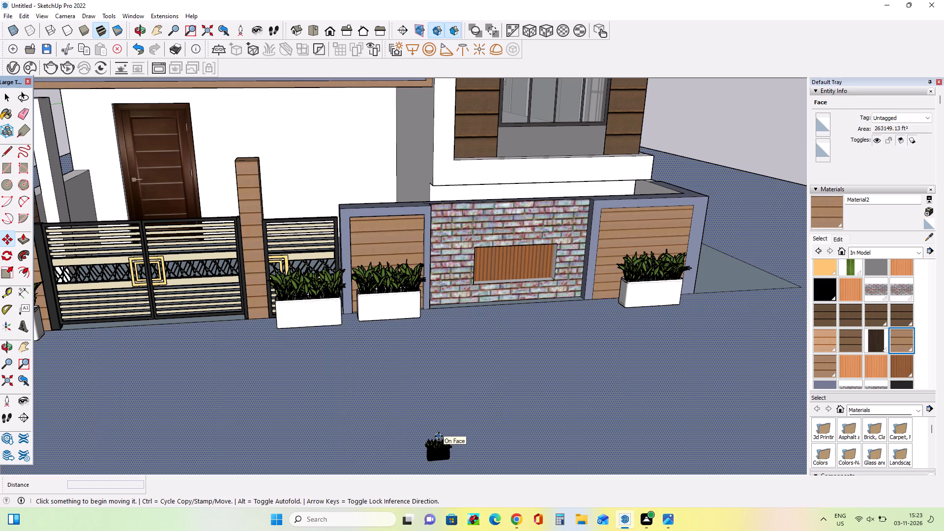
Open the copied planter component for editing and delete the small black planter standing away from the wall.
click(4, 98)
click(265, 350)
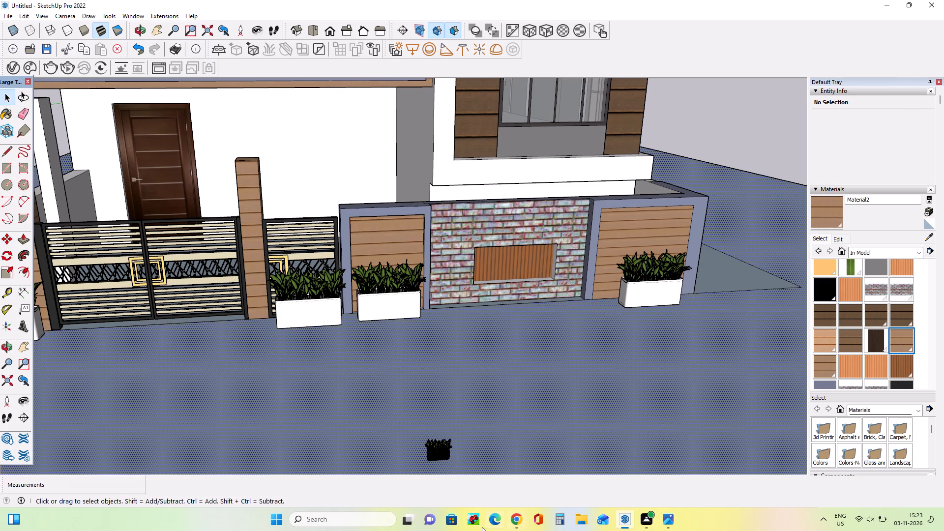
click(438, 458)
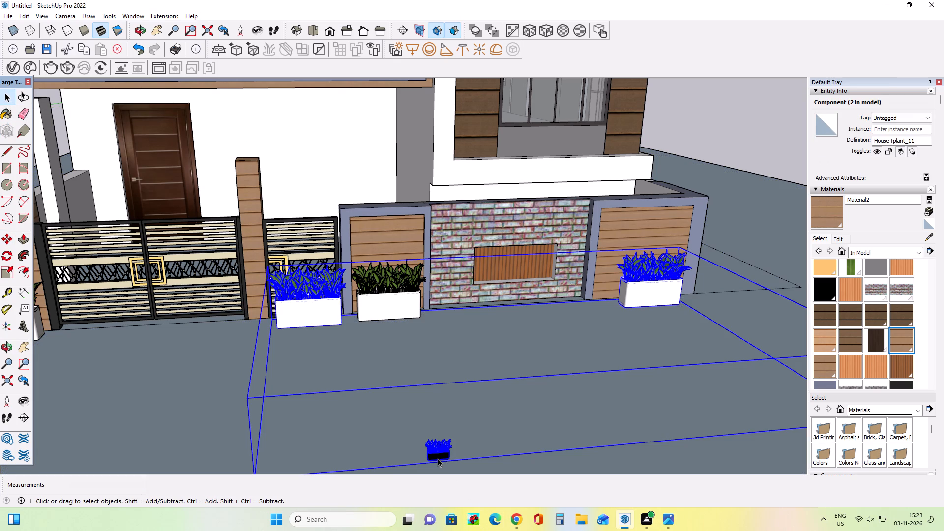
right_click(438, 458)
right_click(438, 458)
right_click(440, 453)
right_click(440, 453)
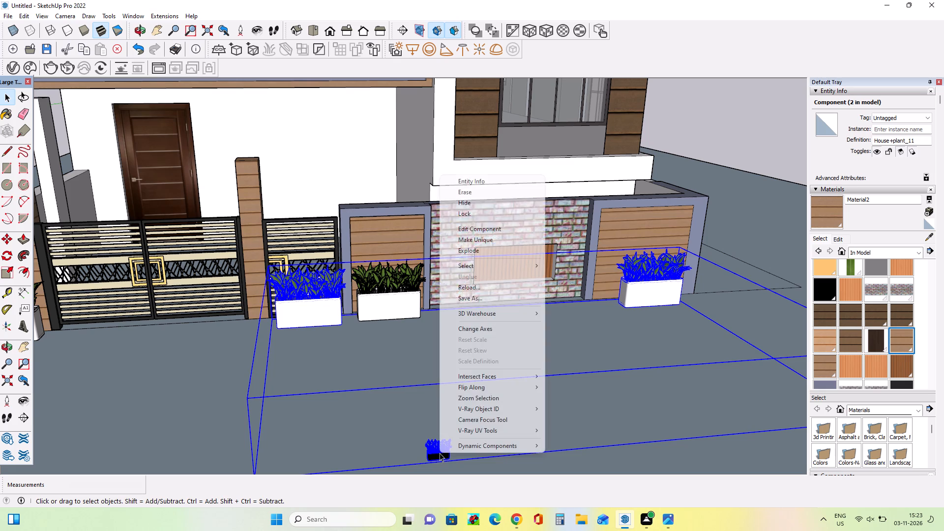
right_click(440, 453)
right_click(440, 453)
right_click(440, 453)
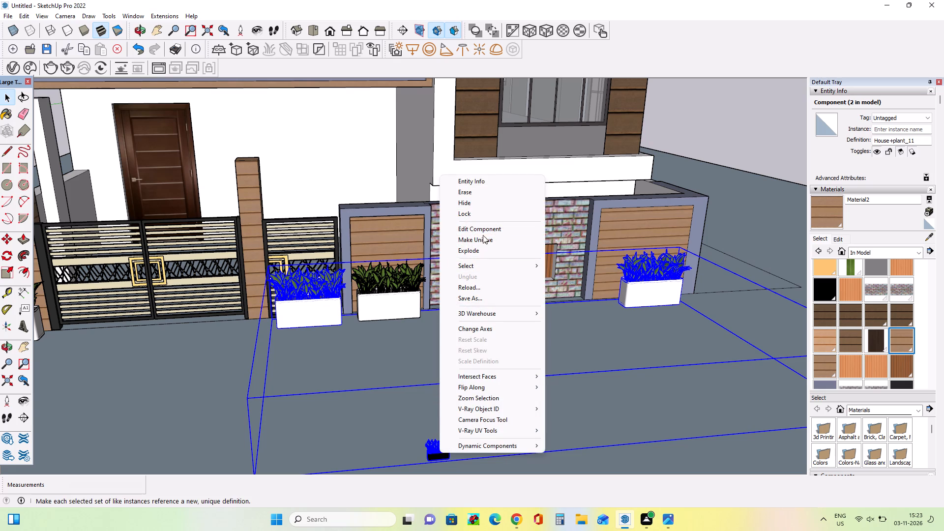
click(484, 227)
click(435, 456)
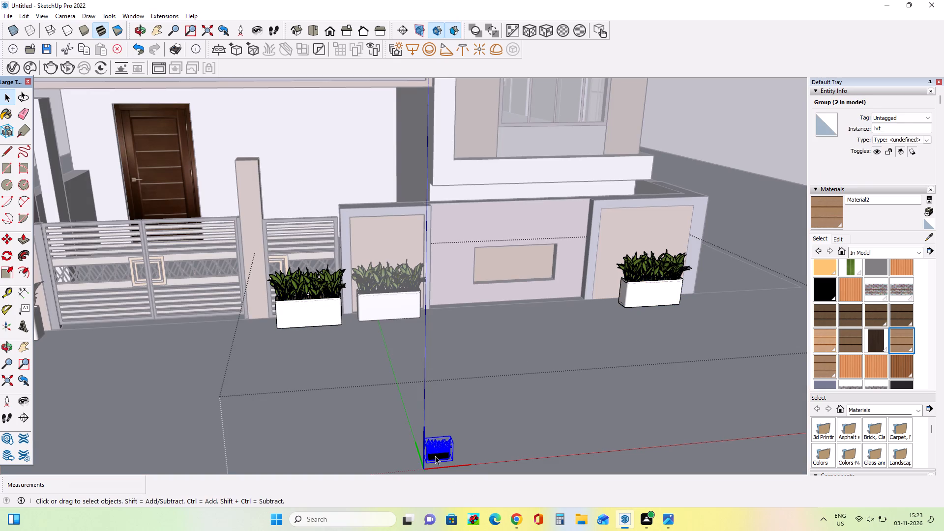
key(BackSpace)
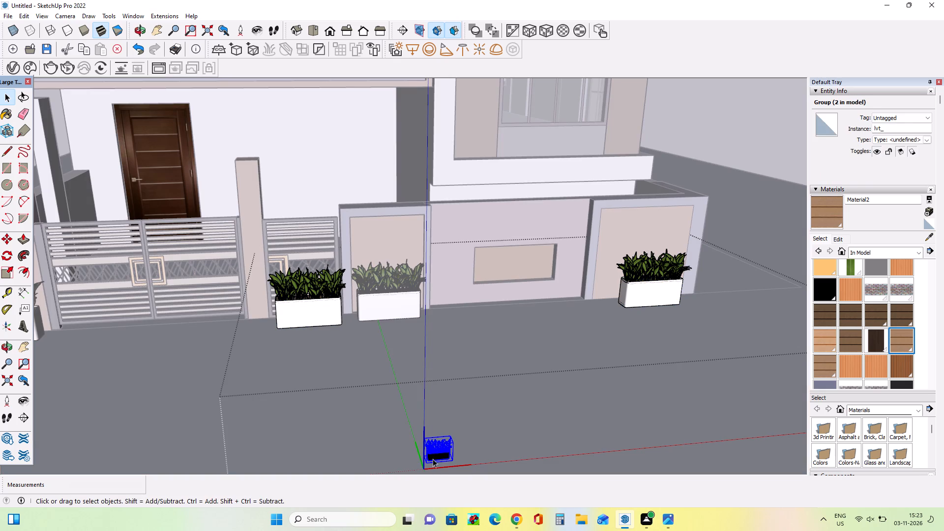
click(442, 452)
key(Delete)
Leave the copied planter component and reopen it for editing to work on the white planter before the small gate.
scroll(337, 355, down, 3)
click(311, 299)
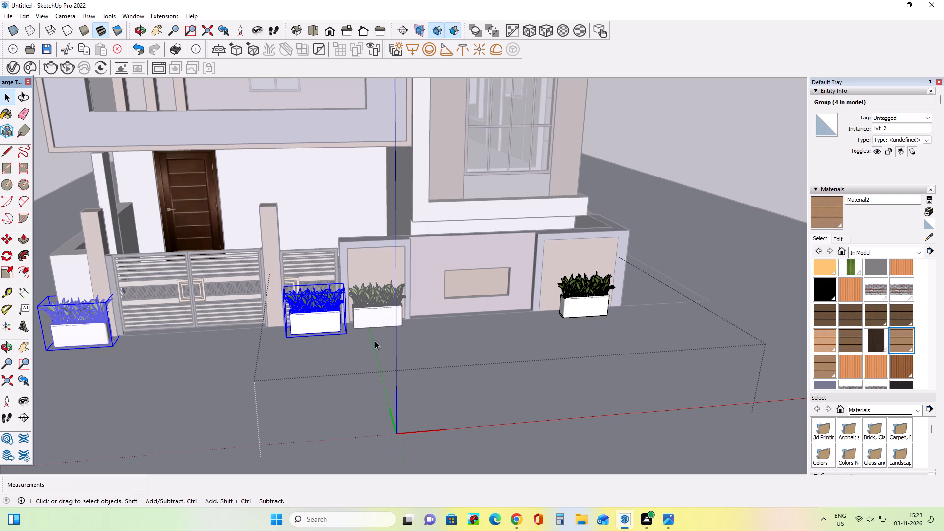
click(137, 394)
click(319, 312)
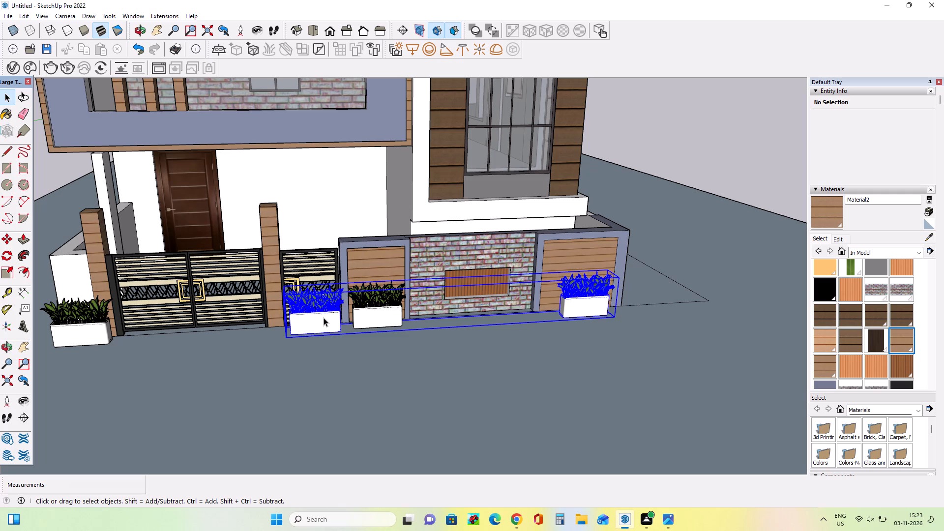
right_click(320, 317)
click(315, 362)
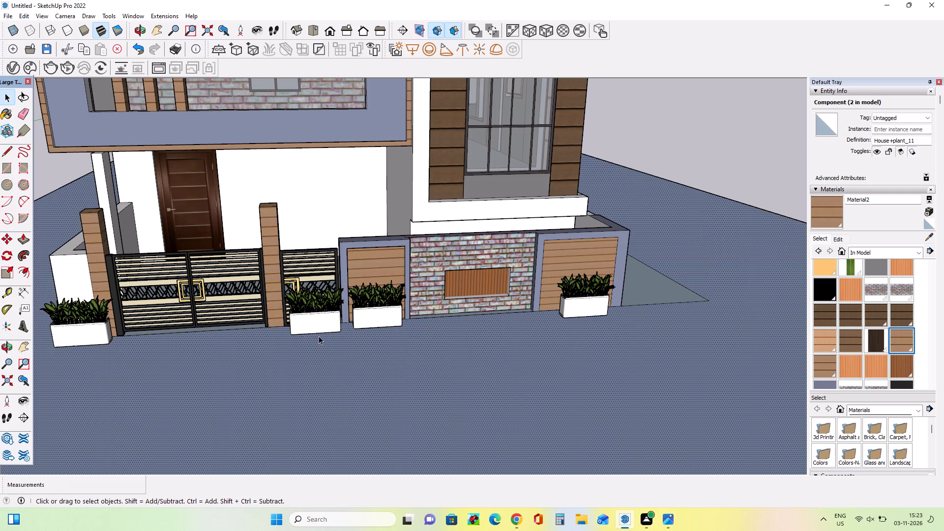
click(328, 310)
right_click(311, 319)
right_click(311, 319)
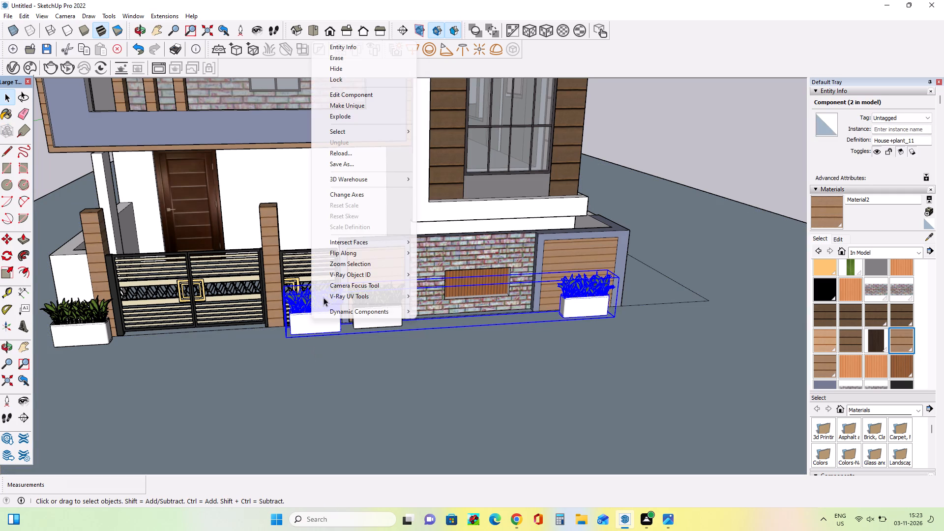
right_click(322, 300)
click(371, 78)
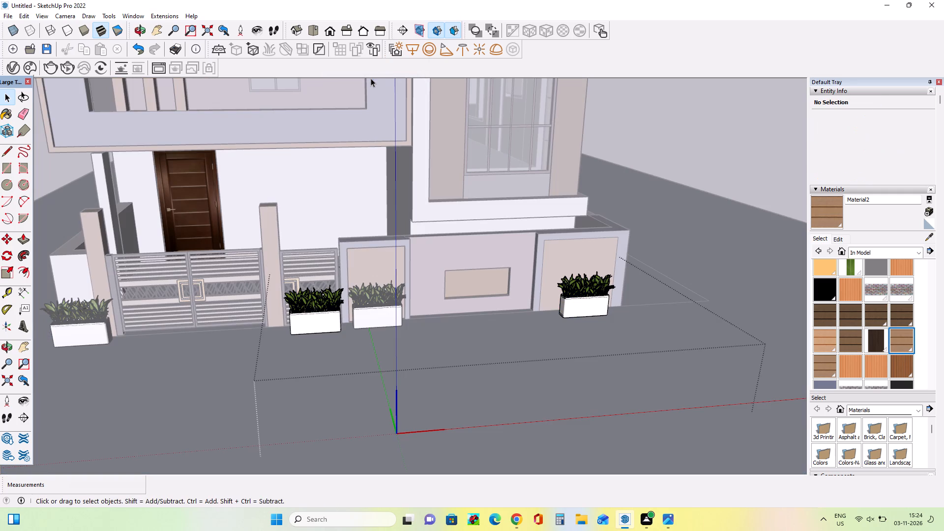
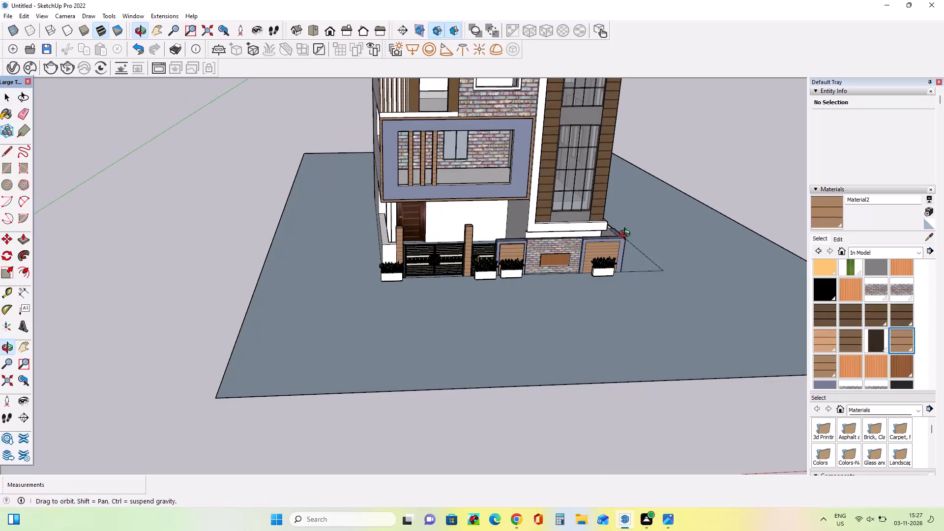
Examine the house front and the planters placed along the gates and boundary wall from several distances and angles.
scroll(510, 231, down, 4)
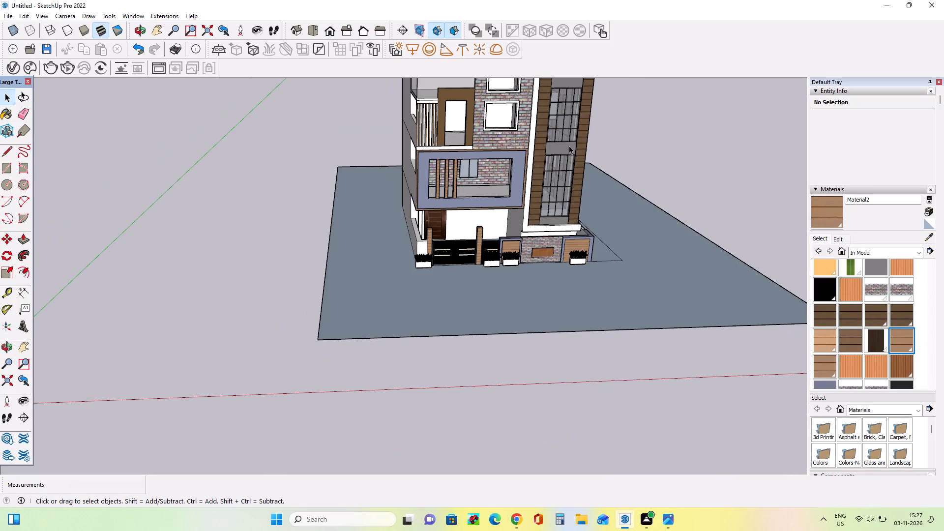
scroll(567, 140, up, 4)
scroll(439, 210, down, 7)
middle_drag(440, 214, 457, 196)
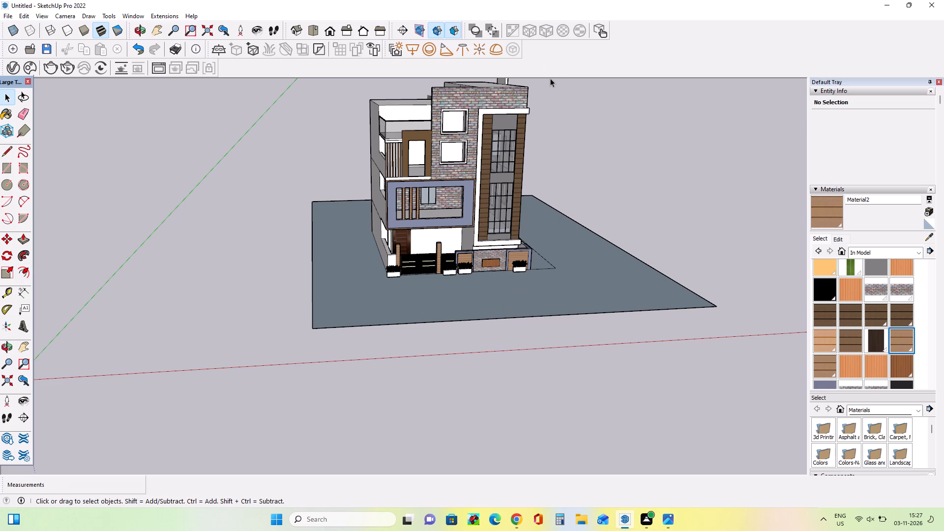
scroll(442, 263, down, 1)
scroll(403, 371, down, 4)
scroll(422, 134, up, 4)
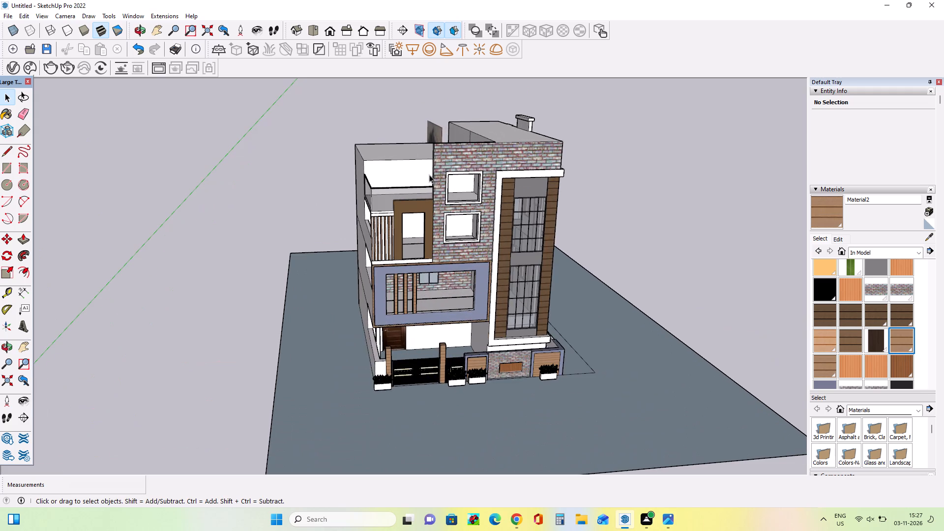
middle_drag(413, 176, 356, 154)
scroll(358, 248, down, 2)
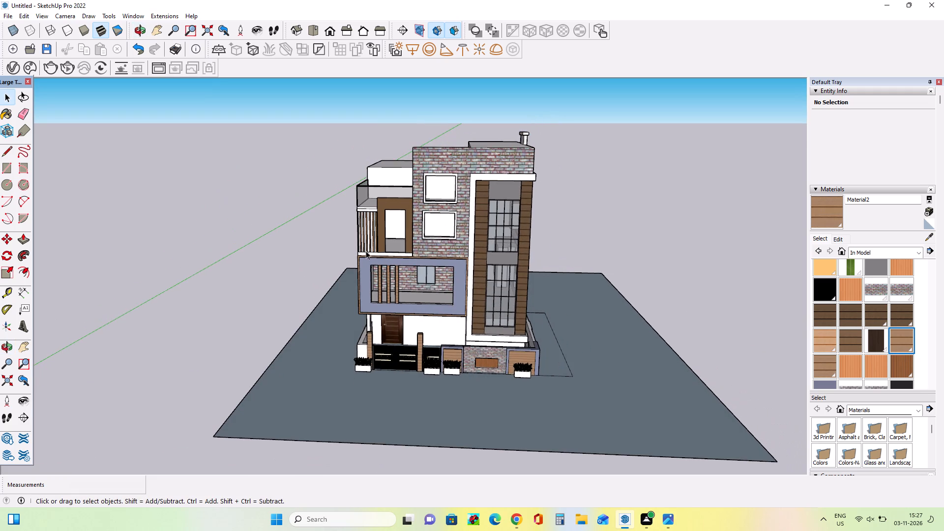
middle_drag(412, 254, 421, 232)
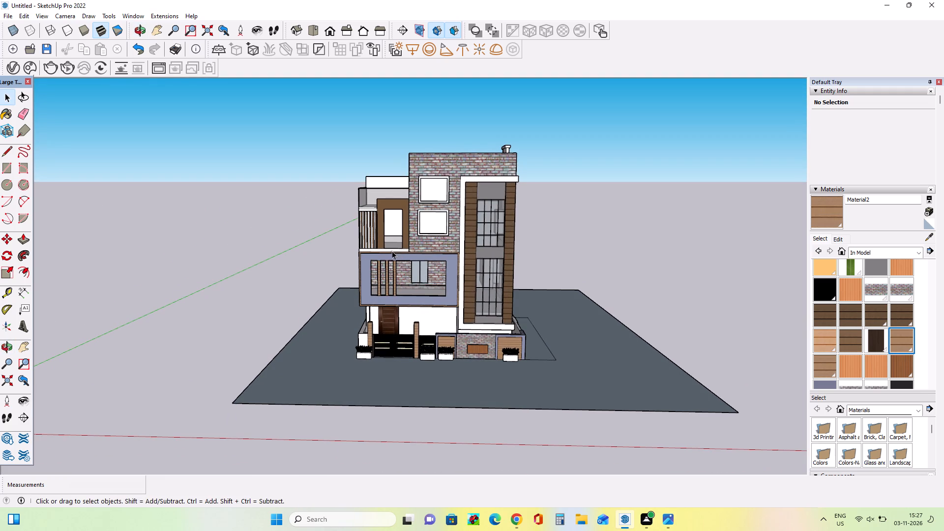
middle_drag(392, 247, 399, 227)
scroll(479, 205, up, 4)
middle_drag(459, 278, 452, 257)
scroll(413, 347, up, 3)
middle_drag(405, 346, 371, 307)
scroll(350, 354, down, 2)
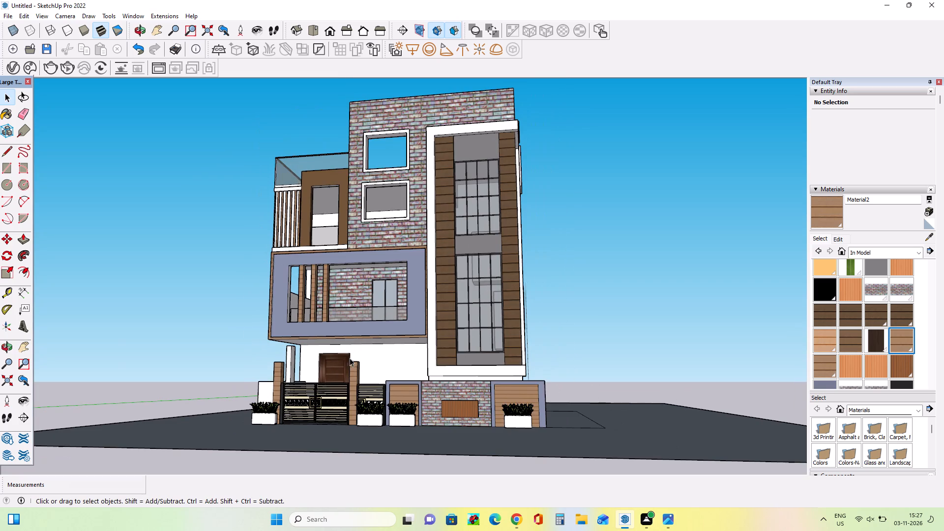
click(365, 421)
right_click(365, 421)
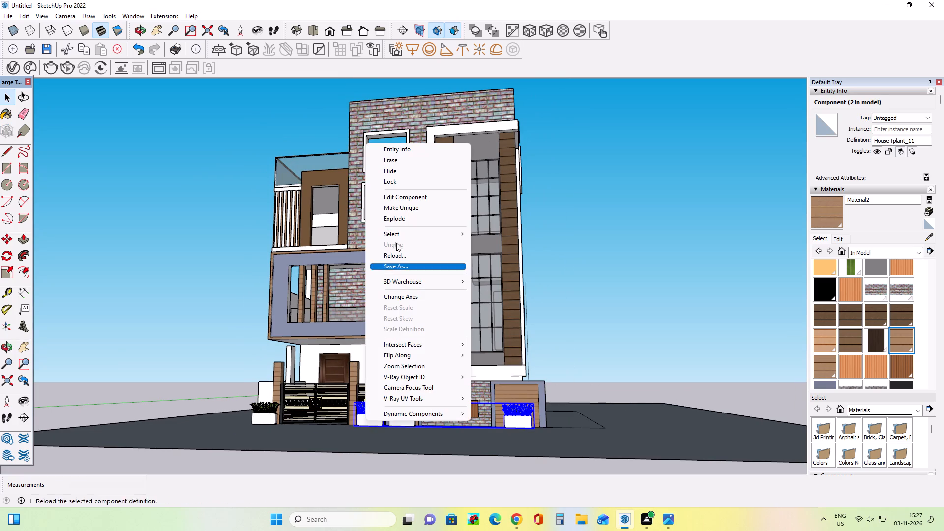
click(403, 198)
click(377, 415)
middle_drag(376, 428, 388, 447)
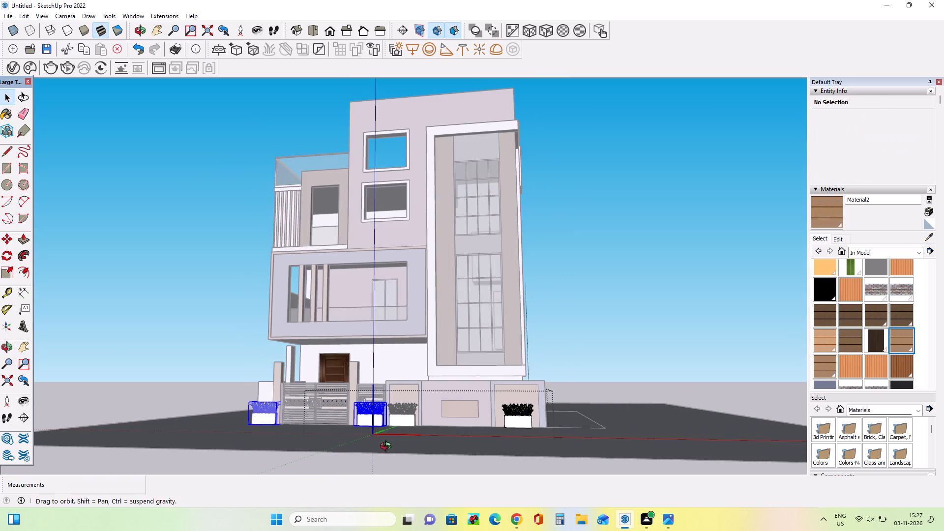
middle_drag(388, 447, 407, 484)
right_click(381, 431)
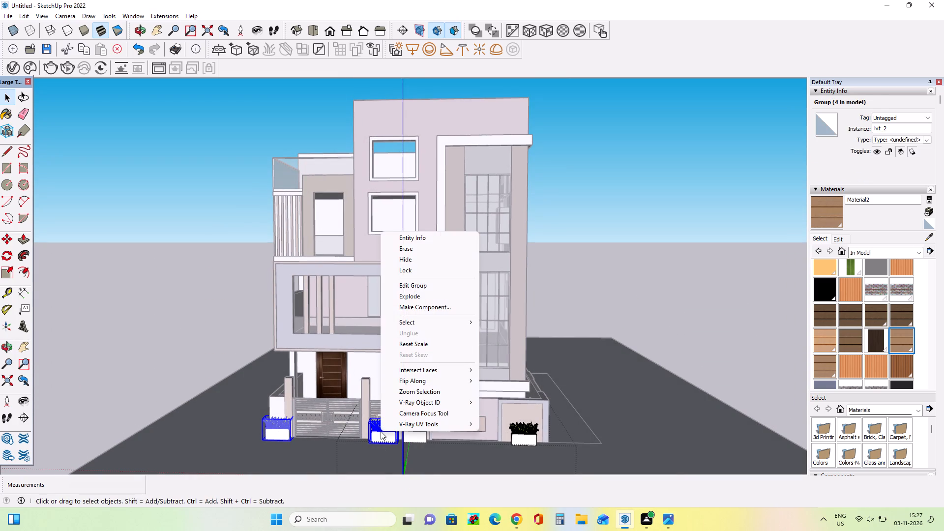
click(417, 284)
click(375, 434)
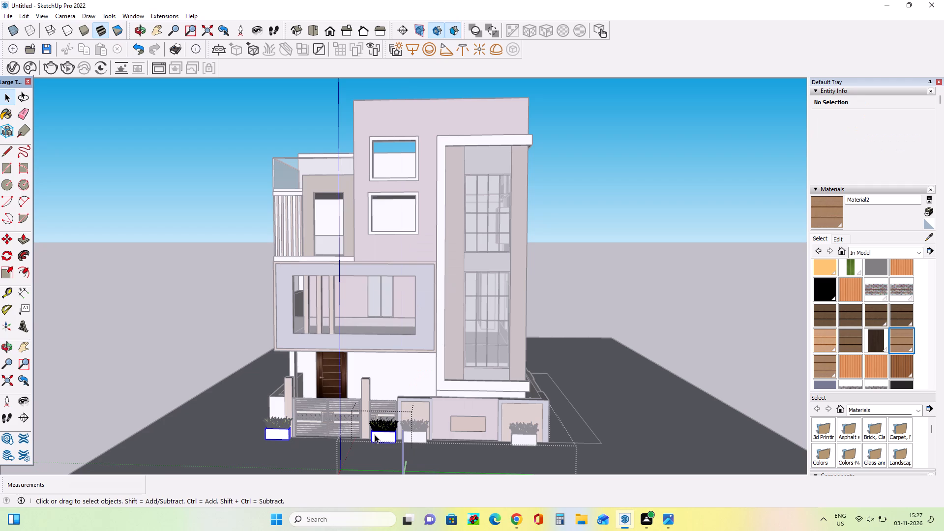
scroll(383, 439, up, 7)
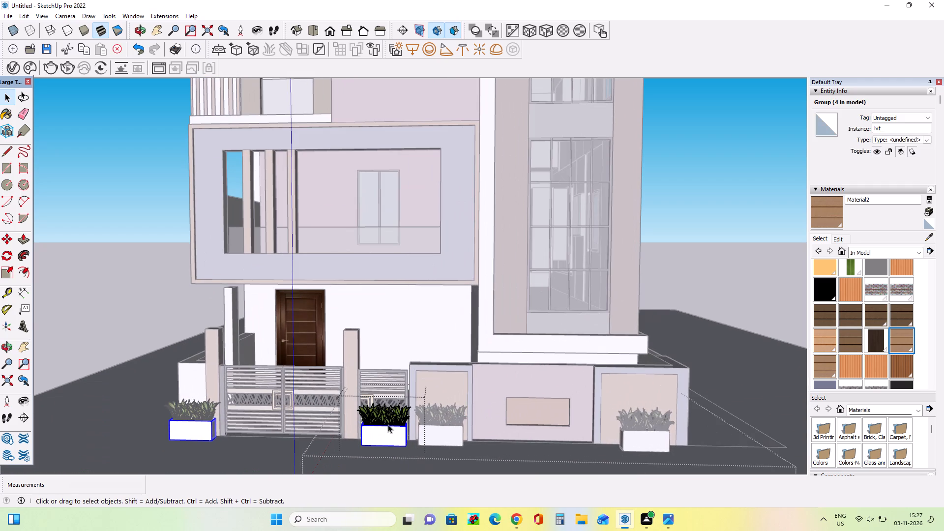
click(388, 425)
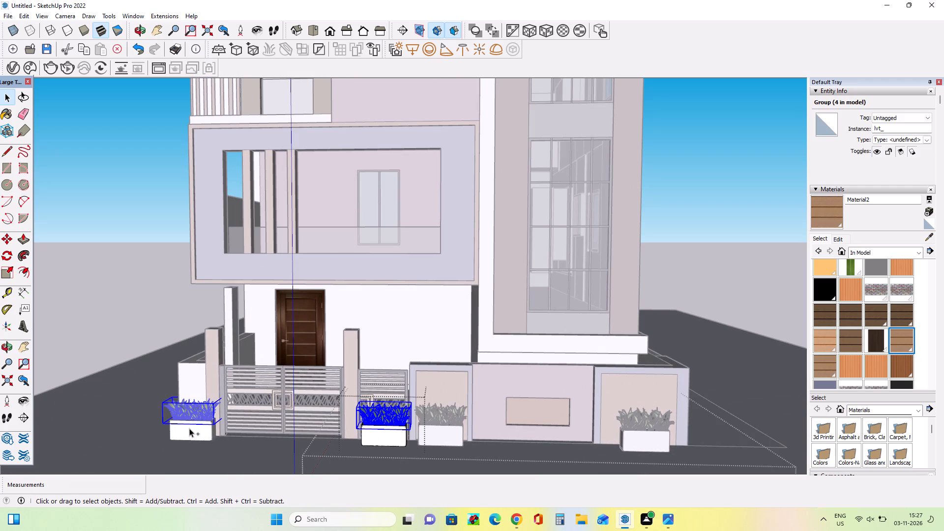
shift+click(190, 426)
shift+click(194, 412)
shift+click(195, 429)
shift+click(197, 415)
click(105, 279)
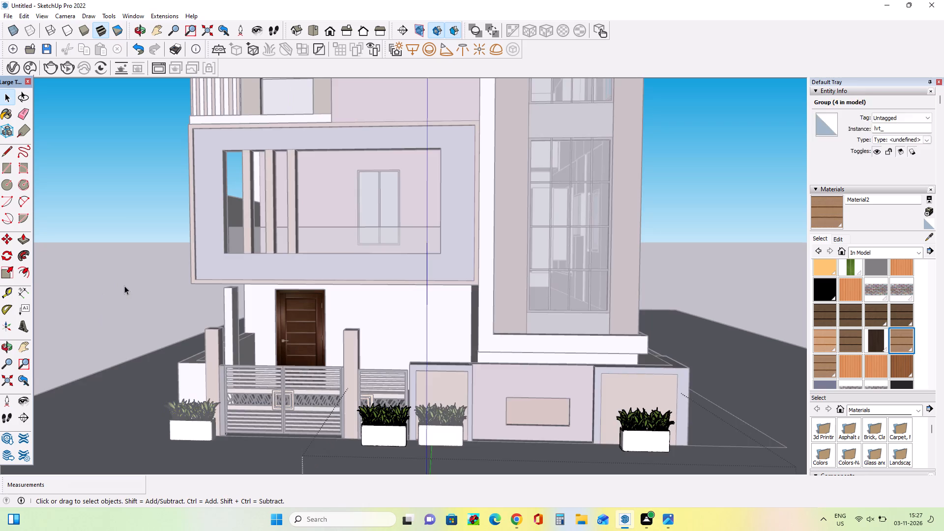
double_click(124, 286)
Open the planter component whose end planter stands before the corner wood panel for editing.
scroll(222, 265, down, 6)
middle_drag(481, 364, 262, 418)
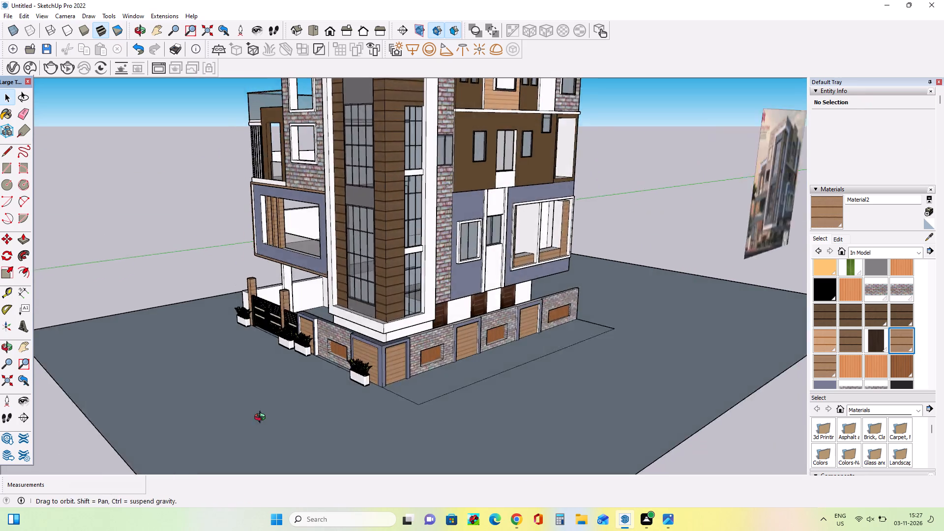
middle_drag(262, 418, 248, 423)
scroll(341, 402, up, 5)
middle_drag(341, 402, 361, 408)
click(362, 369)
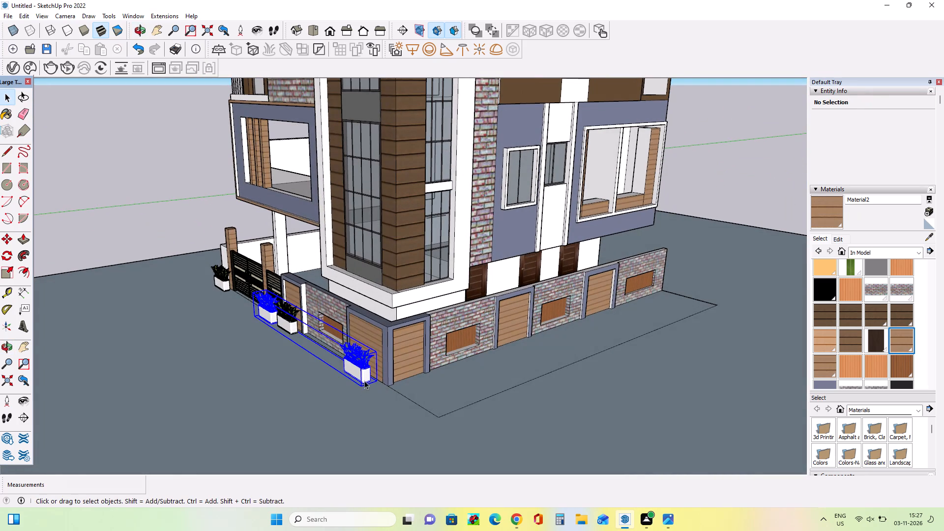
scroll(363, 386, up, 2)
right_click(352, 370)
right_click(352, 370)
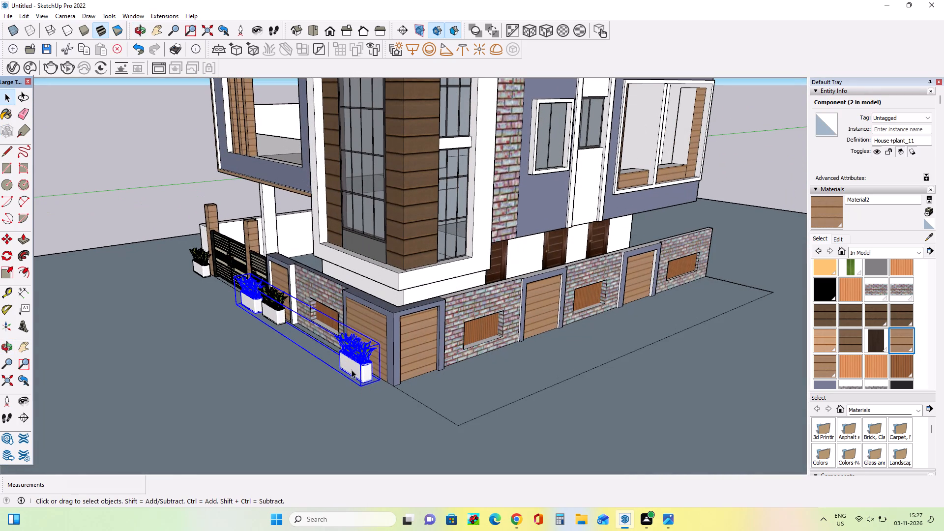
right_click(352, 370)
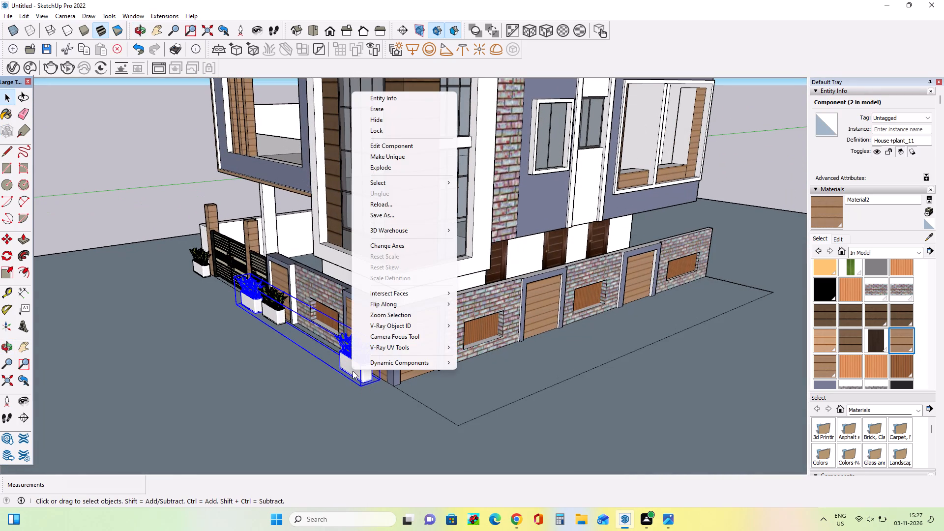
middle_drag(353, 371, 354, 382)
scroll(354, 382, down, 3)
middle_drag(354, 382, 354, 391)
scroll(361, 377, up, 4)
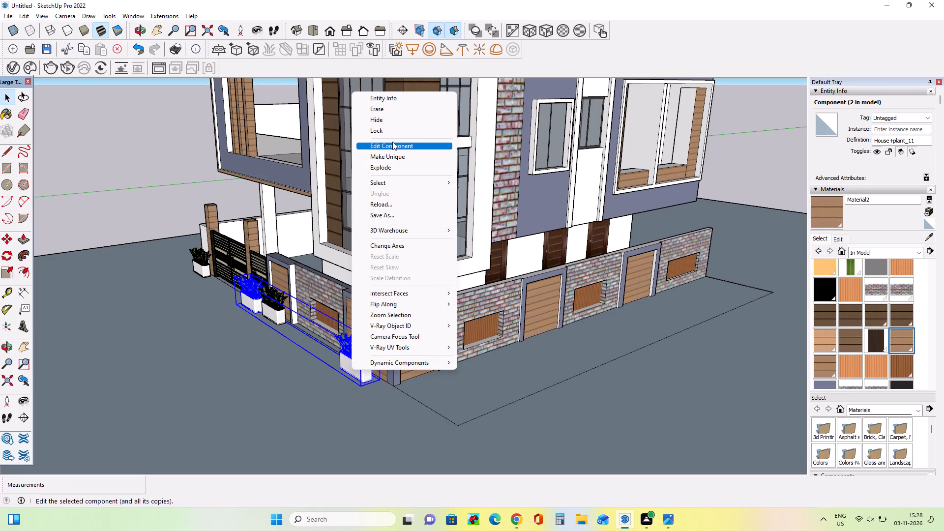
click(392, 145)
Open the corner planter's group inside the component for editing.
click(357, 364)
scroll(363, 376, up, 3)
click(360, 361)
right_click(360, 361)
right_click(360, 361)
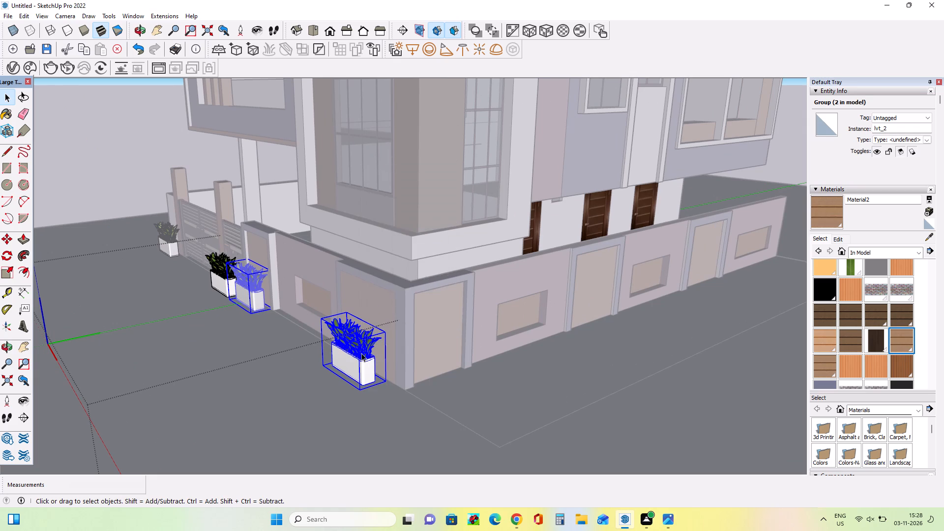
right_click(361, 353)
right_click(361, 353)
right_click(361, 353)
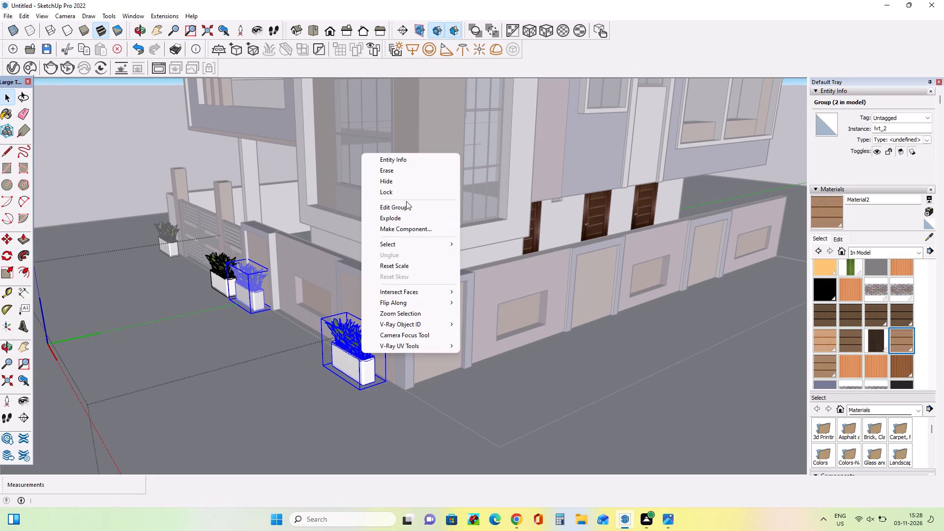
click(407, 208)
Copy the corner planter's plants and white box together about 45' 7" out past the wall corner.
click(349, 355)
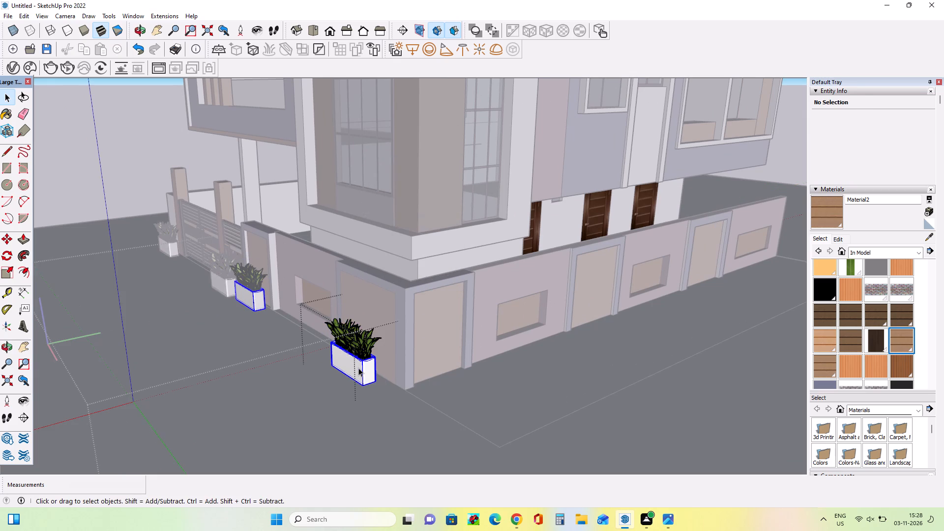
scroll(358, 362, up, 3)
click(358, 344)
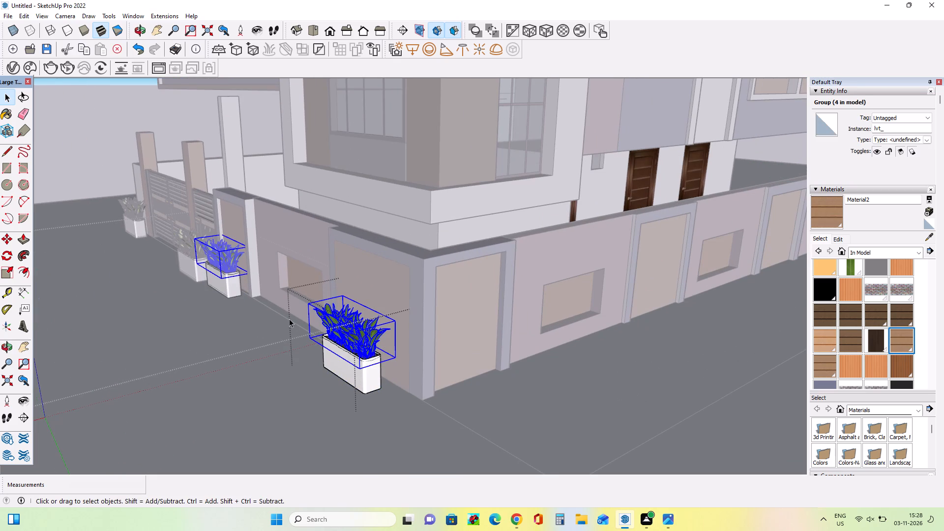
scroll(289, 319, down, 7)
middle_drag(290, 318, 348, 328)
scroll(313, 342, up, 3)
middle_drag(389, 349, 351, 341)
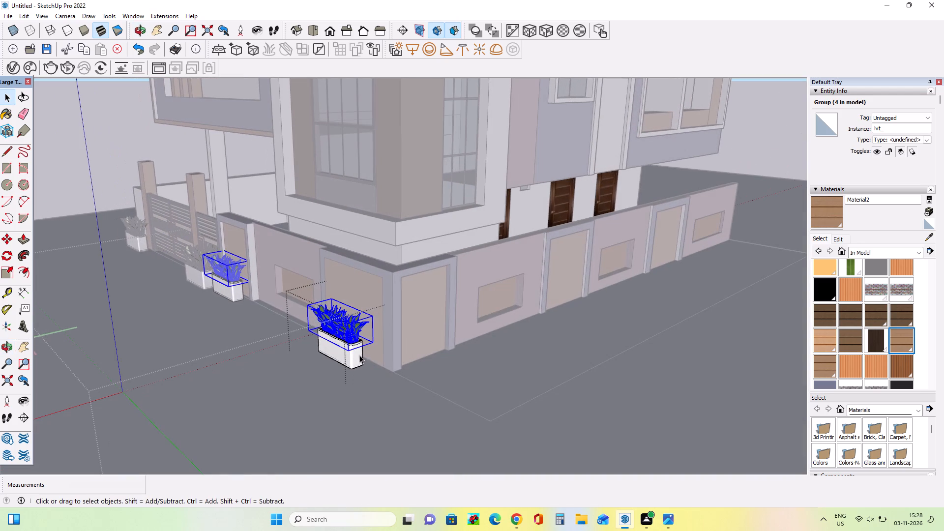
ctrl+click(352, 361)
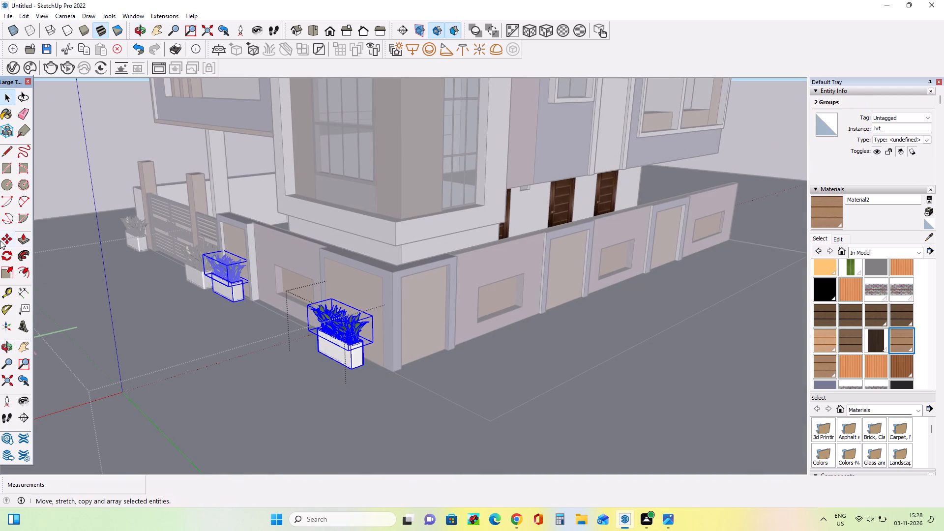
click(3, 242)
click(350, 370)
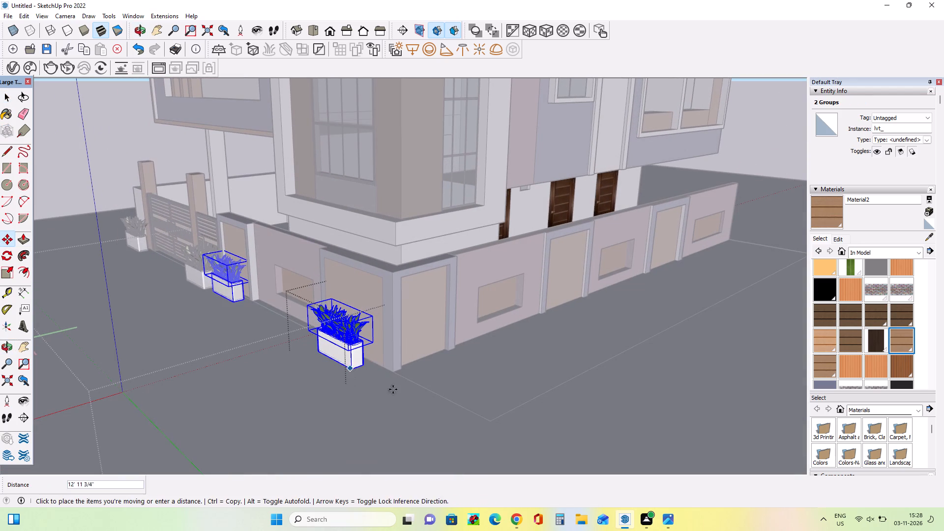
click(501, 399)
Rotate the copied plants and white box 90 degrees on the ground plane to run parallel to the side wall.
middle_drag(453, 386, 454, 358)
scroll(454, 358, down, 4)
middle_drag(454, 358, 519, 374)
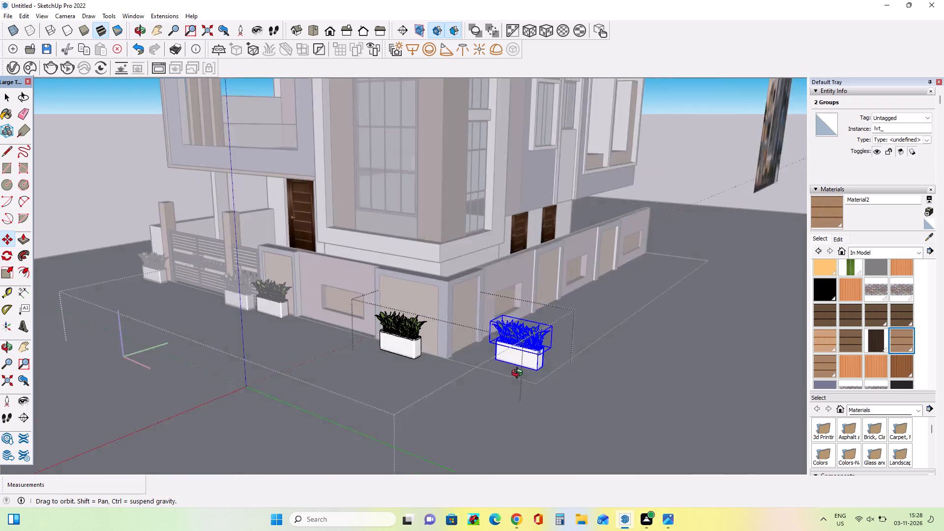
middle_drag(519, 374, 450, 386)
scroll(401, 316, down, 3)
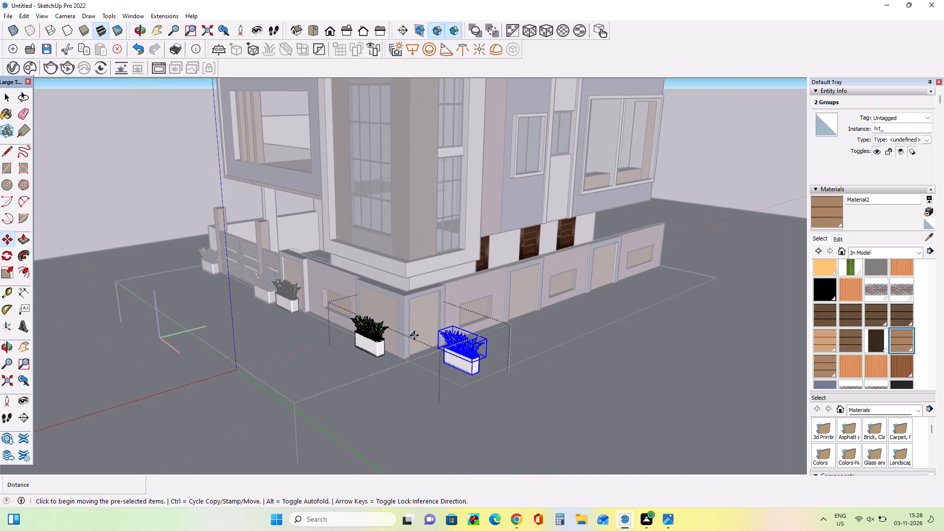
middle_drag(414, 337, 434, 377)
click(3, 255)
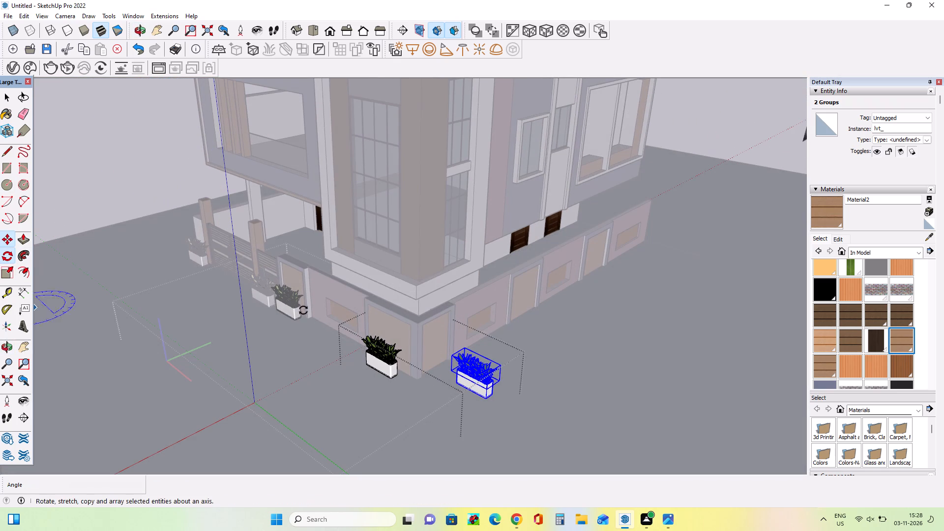
click(547, 403)
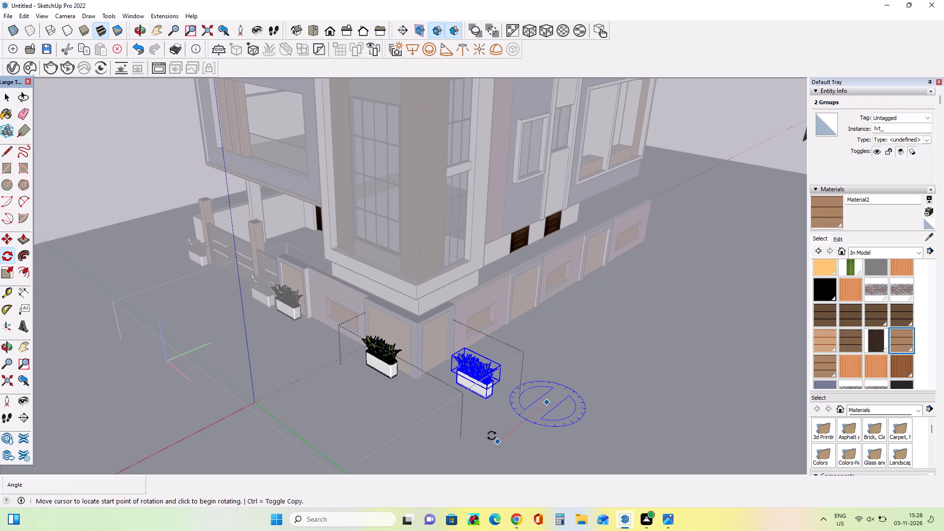
click(504, 442)
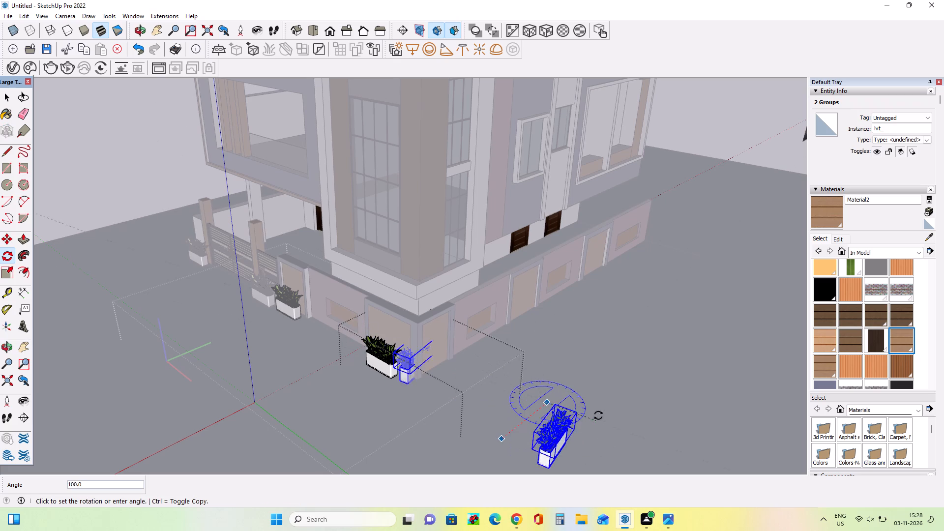
click(572, 417)
Copy the rotated plants and white box about 67' 1" to the side wall's first panel at the corner.
middle_drag(567, 429, 413, 394)
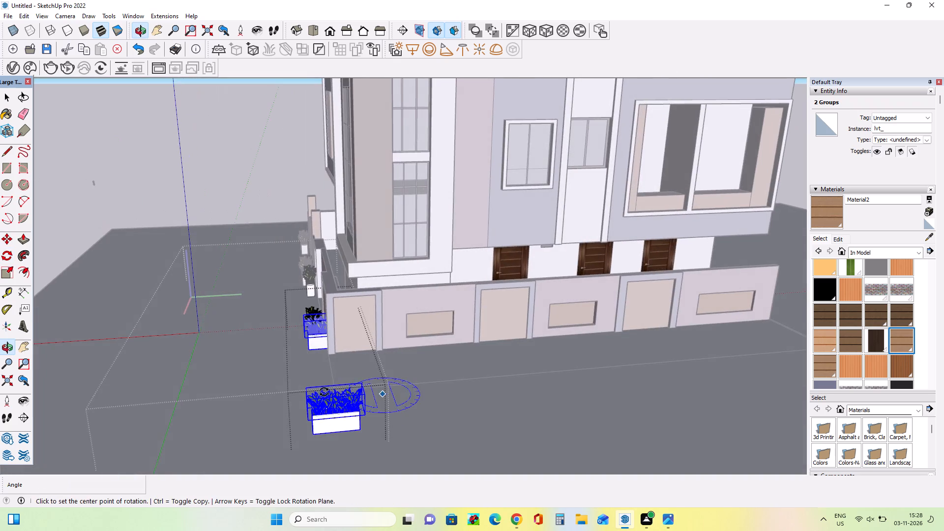
scroll(324, 392, up, 4)
middle_drag(324, 392, 353, 369)
scroll(410, 409, up, 2)
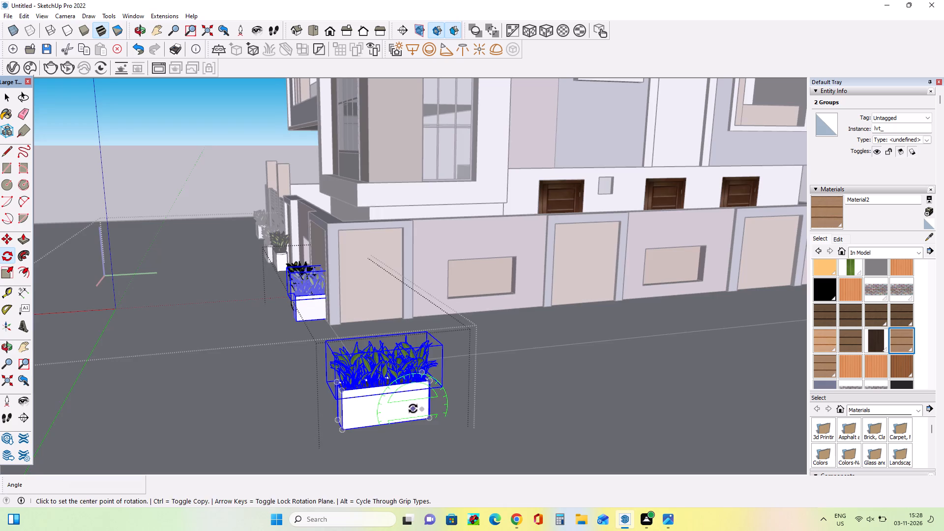
middle_drag(418, 401, 424, 388)
scroll(470, 387, down, 7)
middle_drag(520, 375, 489, 386)
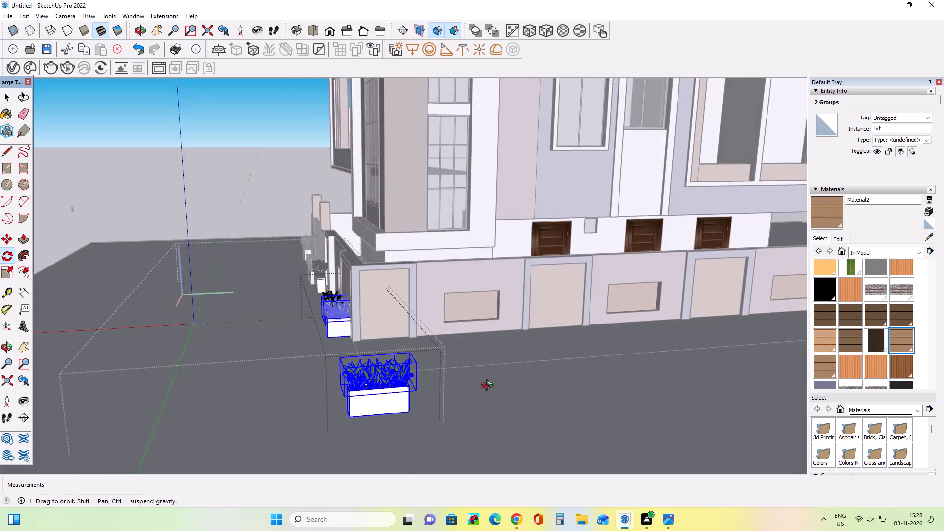
middle_drag(489, 386, 478, 378)
click(0, 247)
click(5, 236)
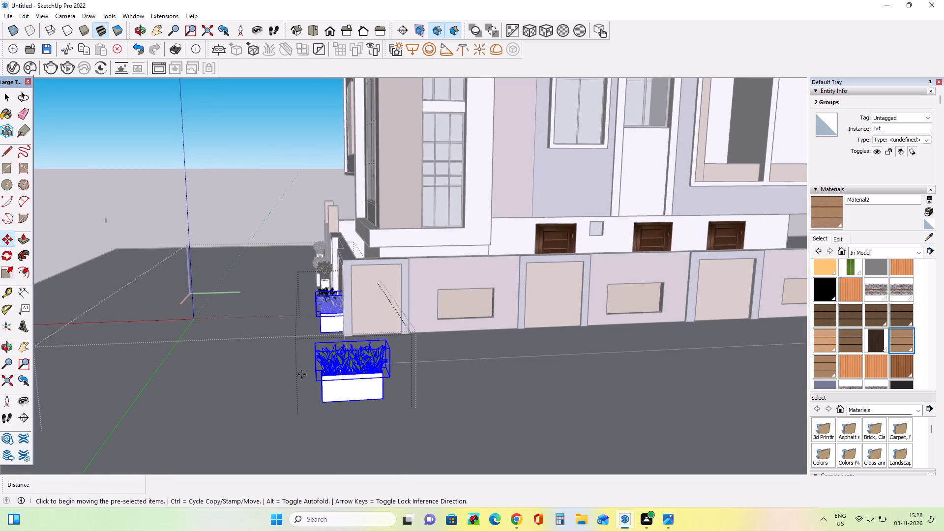
click(321, 403)
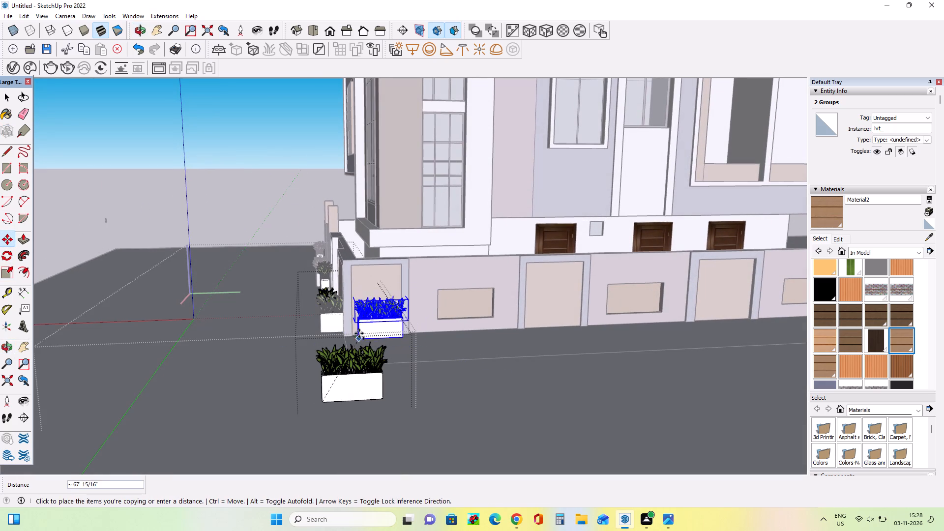
click(357, 337)
Position the copy before the side wall's first panel, moving it about 9' 5" outward and about 3' 4" back toward the wall.
middle_drag(430, 358, 464, 423)
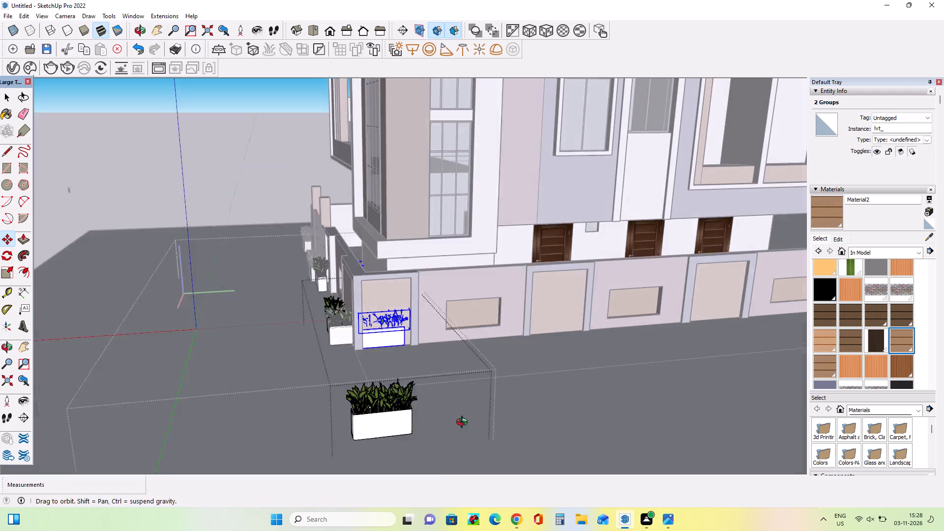
middle_drag(464, 423, 464, 441)
scroll(380, 395, up, 9)
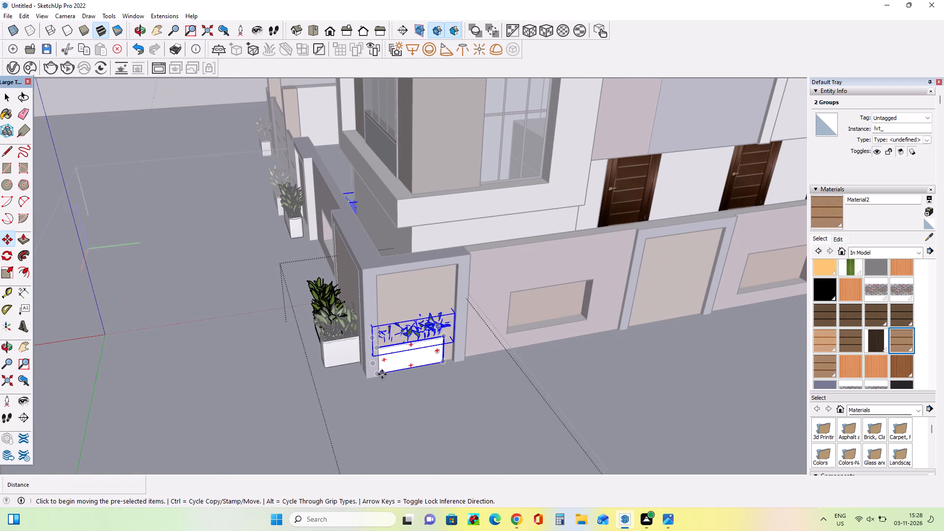
click(380, 379)
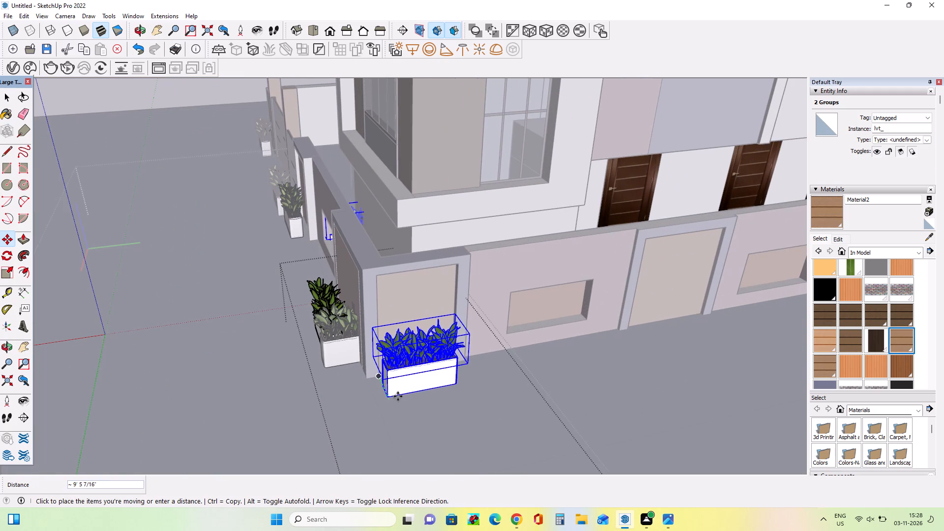
click(398, 396)
middle_drag(489, 405, 337, 387)
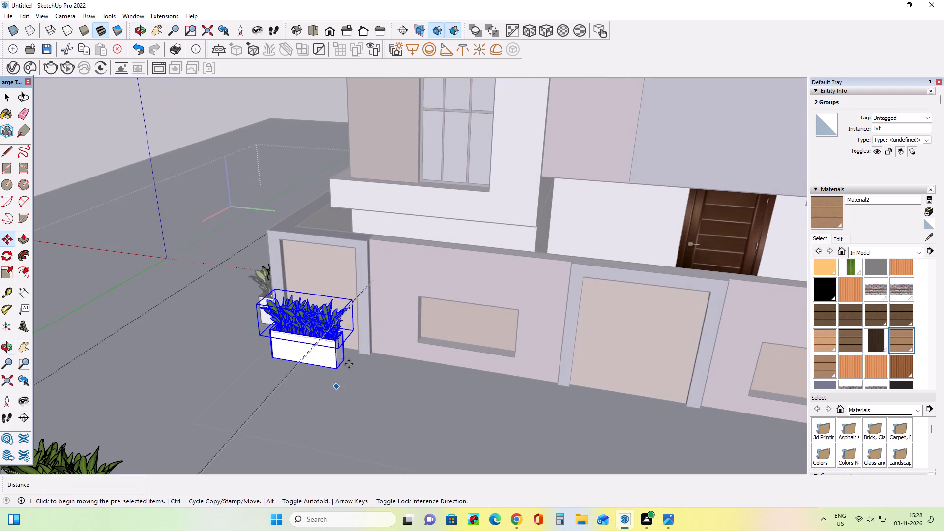
scroll(349, 364, up, 7)
click(338, 359)
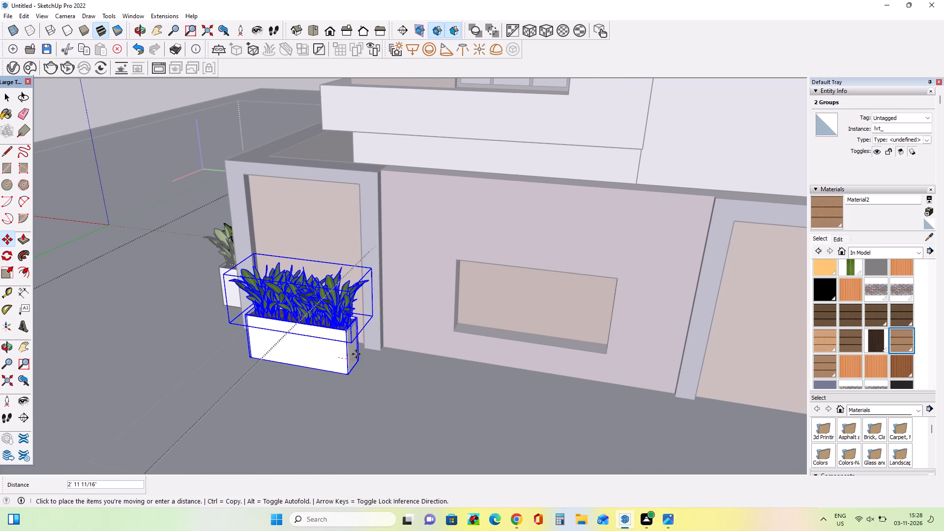
click(356, 352)
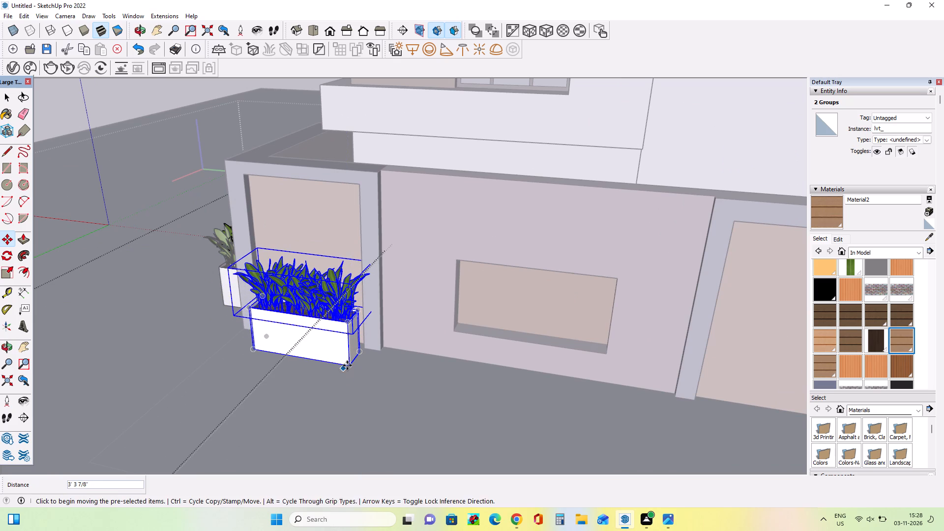
Copy the planter about 72' 4" along the side wall to stand before its second framed panel.
click(347, 365)
scroll(496, 386, down, 11)
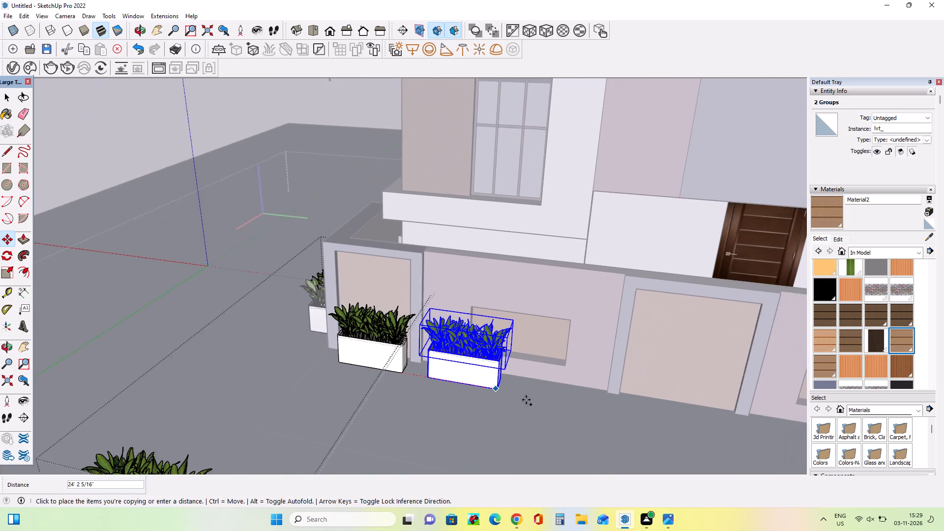
click(696, 418)
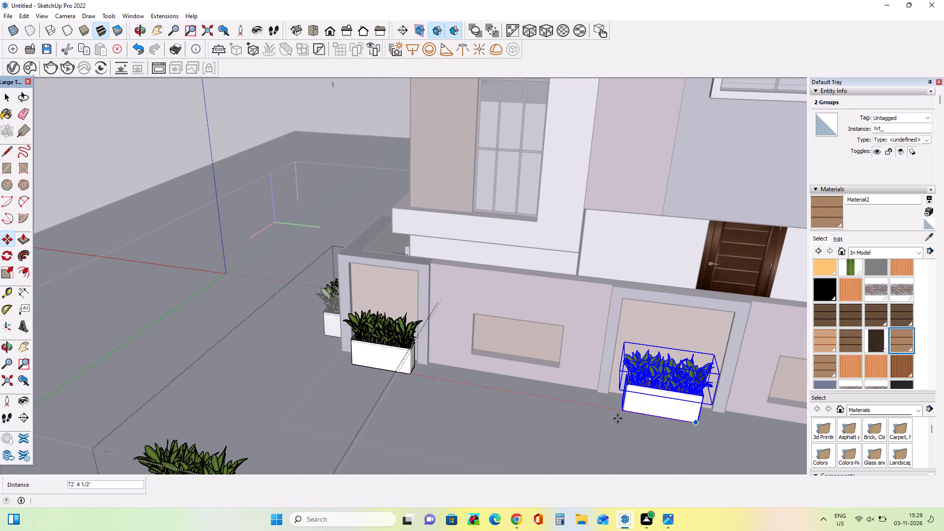
Examine the planter arrangement along the boundary wall in the reference picture standing beside the house.
scroll(414, 390, down, 16)
scroll(357, 349, down, 4)
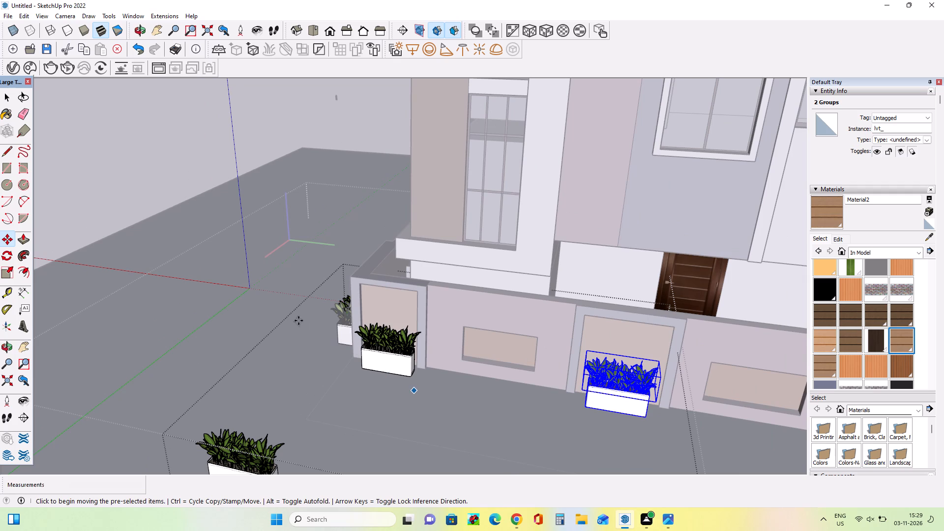
scroll(298, 321, down, 5)
scroll(298, 321, down, 20)
scroll(298, 321, down, 3)
click(298, 321)
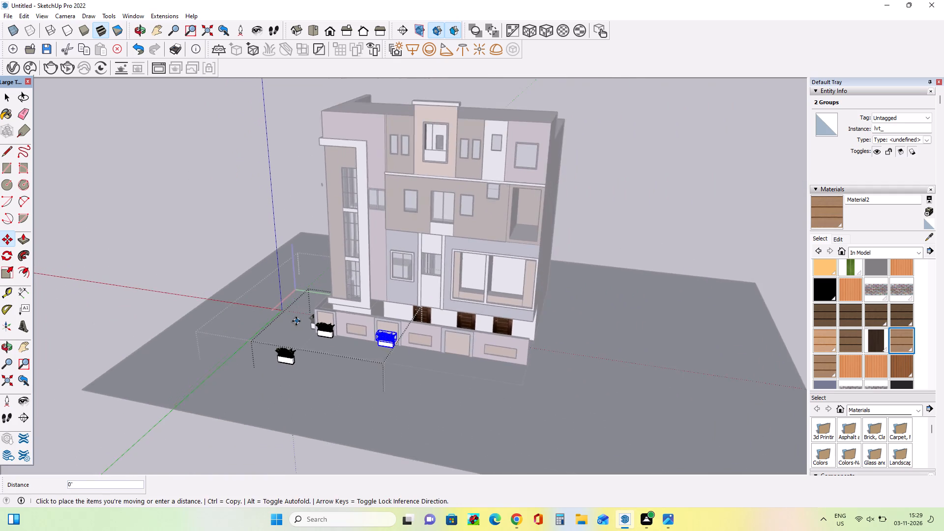
scroll(296, 321, down, 13)
scroll(732, 374, up, 3)
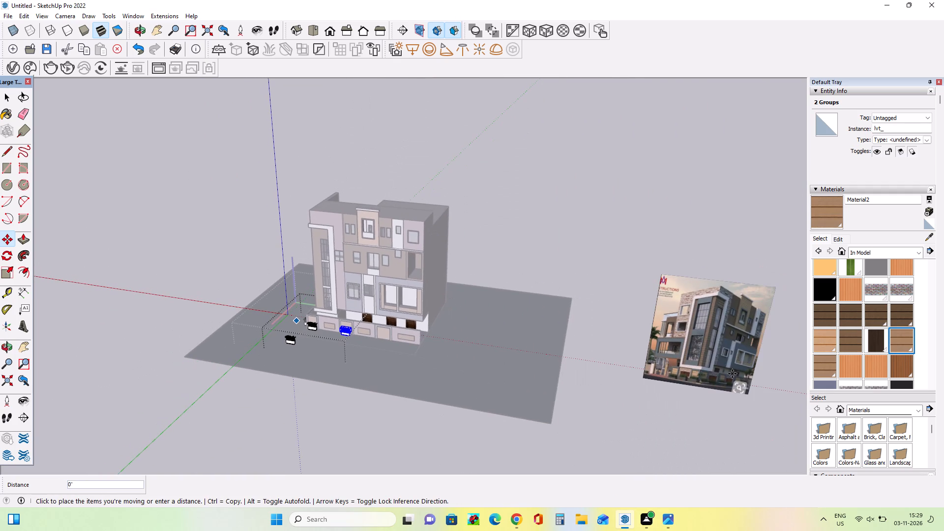
scroll(732, 374, up, 11)
scroll(737, 370, up, 15)
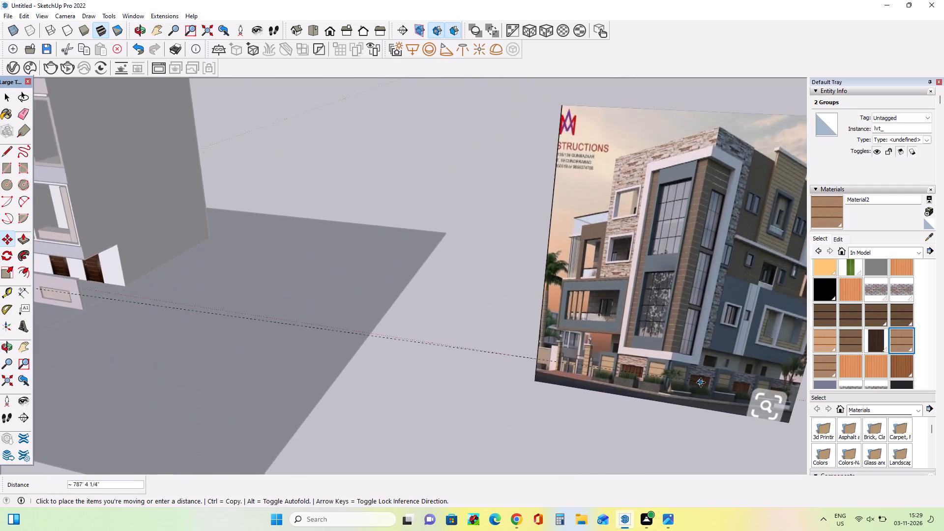
scroll(701, 383, up, 12)
scroll(630, 391, down, 2)
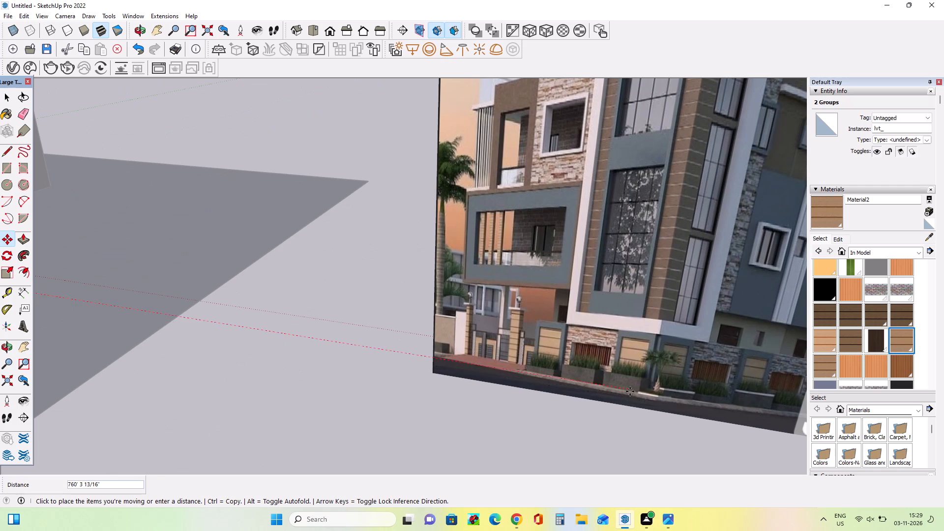
scroll(630, 391, down, 17)
scroll(652, 385, down, 8)
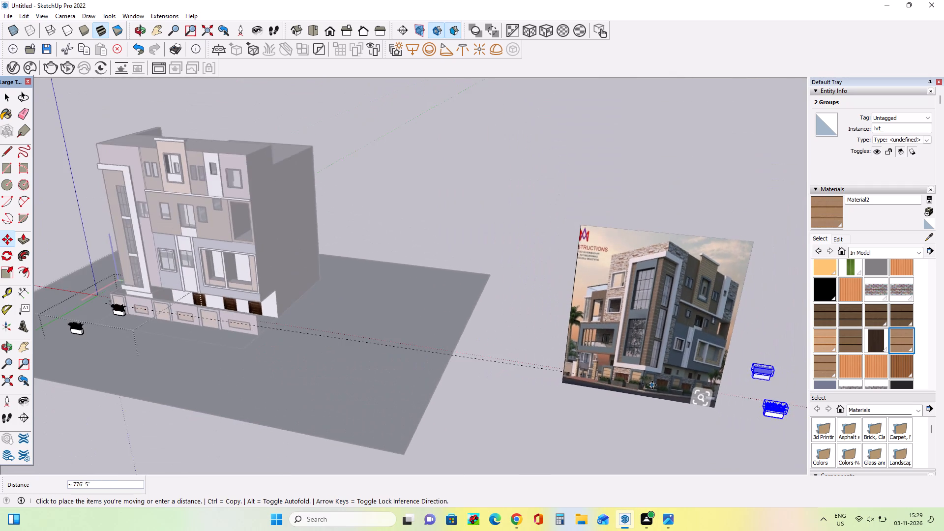
scroll(652, 385, down, 16)
middle_drag(655, 389, 680, 370)
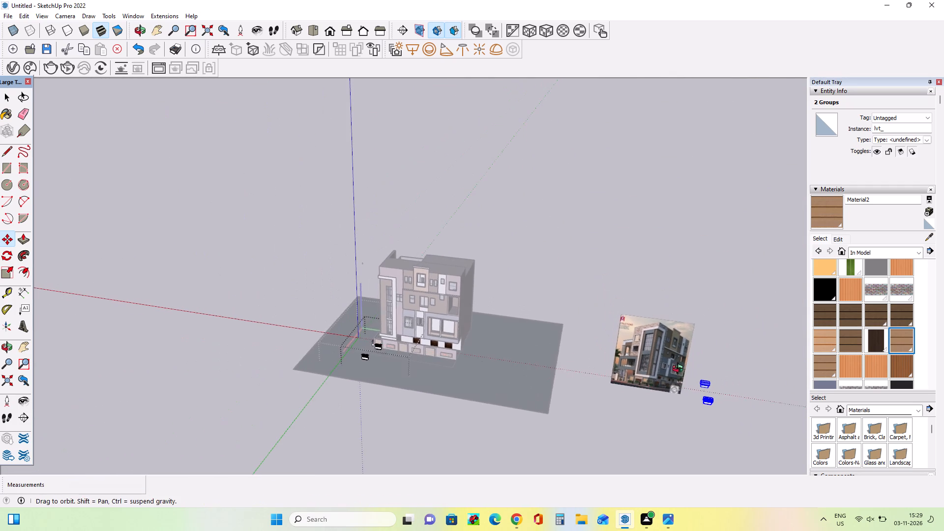
middle_drag(680, 370, 694, 356)
scroll(606, 308, up, 4)
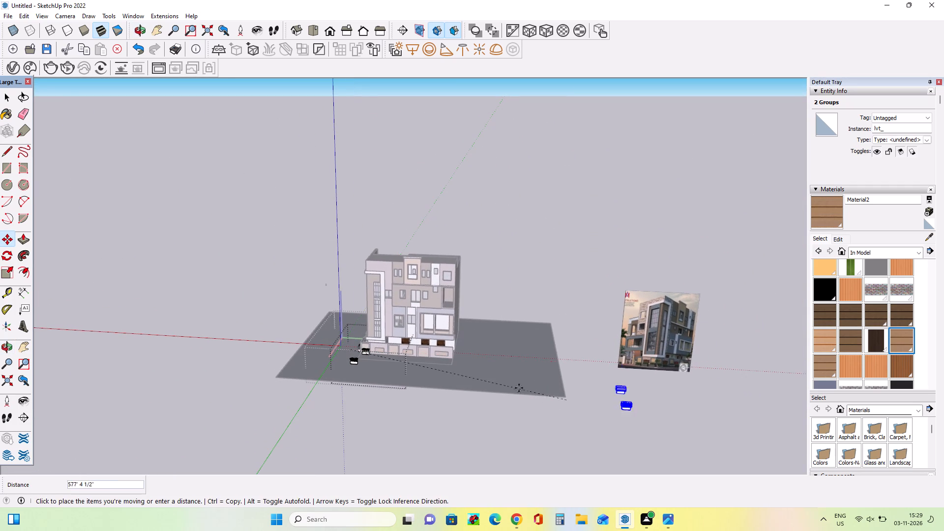
Place the picked-up second side-wall planter copy on the open ground beyond the far end of the side wall.
click(447, 376)
middle_drag(511, 391, 553, 399)
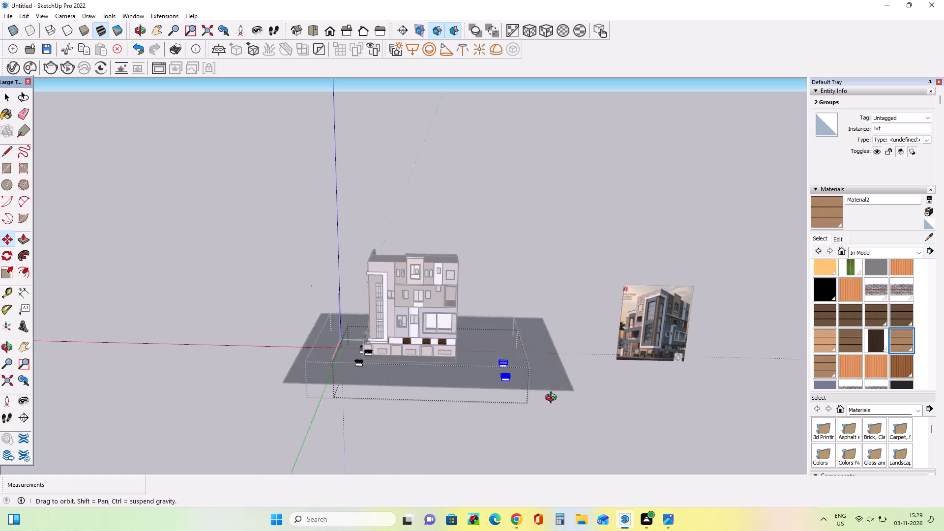
middle_drag(553, 399, 599, 401)
scroll(494, 353, up, 16)
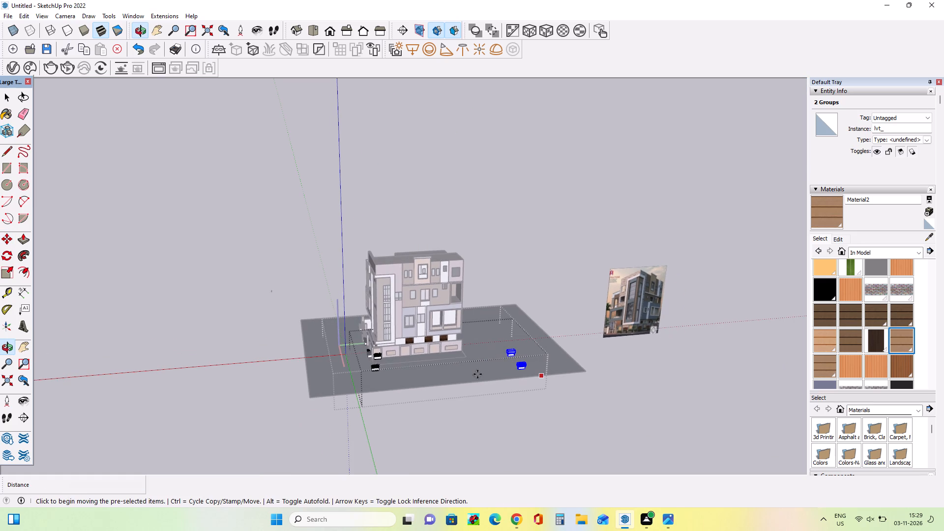
middle_drag(475, 385, 389, 381)
scroll(507, 343, up, 9)
middle_drag(503, 372, 521, 408)
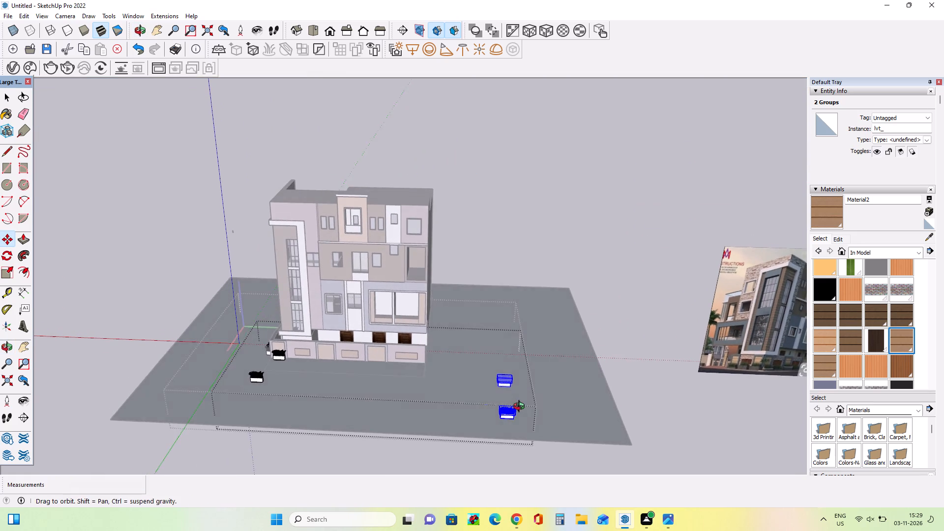
middle_drag(521, 408, 521, 409)
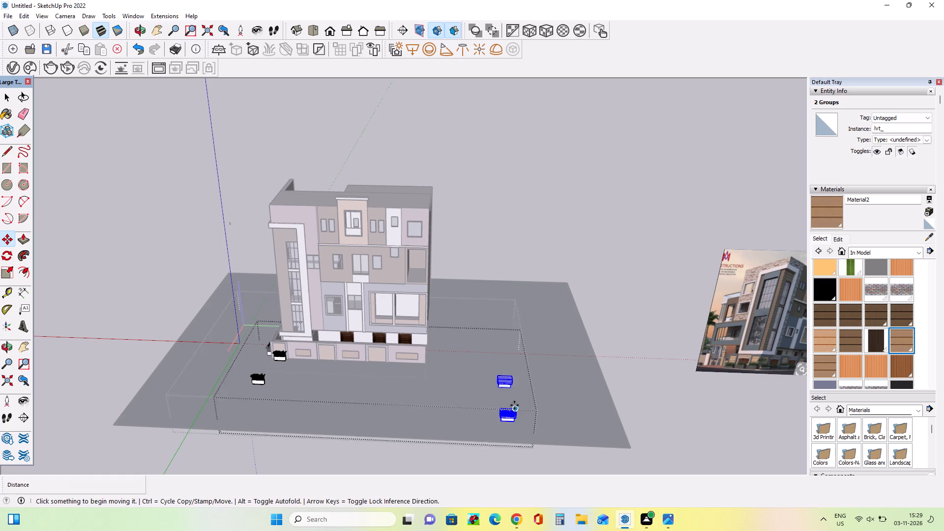
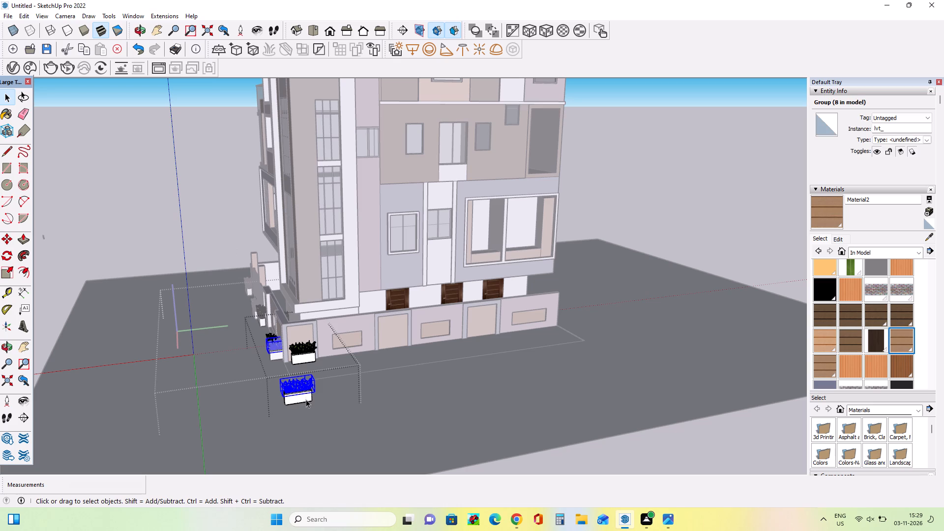
Delete the stray planter copy standing on the open ground in front of the corner planters.
click(298, 393)
key(Delete)
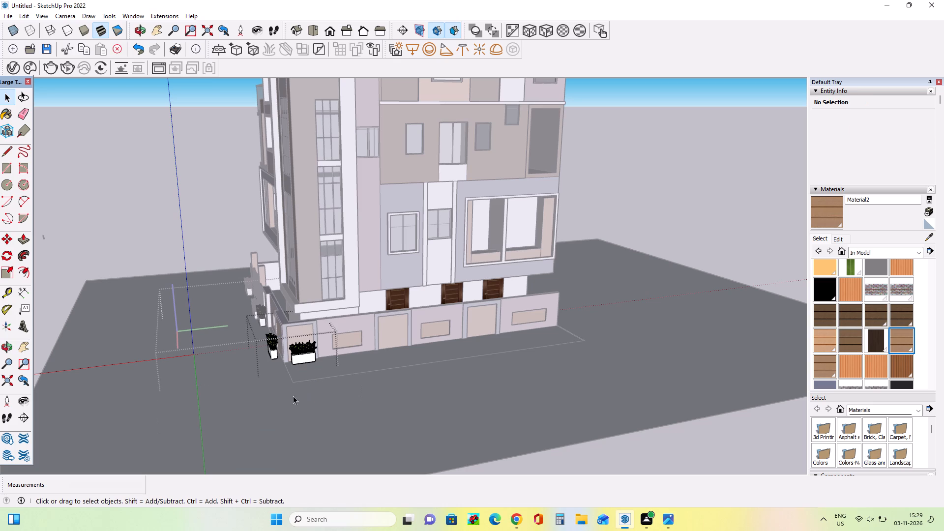
Copy the corner planter with its plants about 23' 4" along the side wall, plus about 12' more, to stand before the first recessed panel.
scroll(266, 358, up, 8)
click(334, 357)
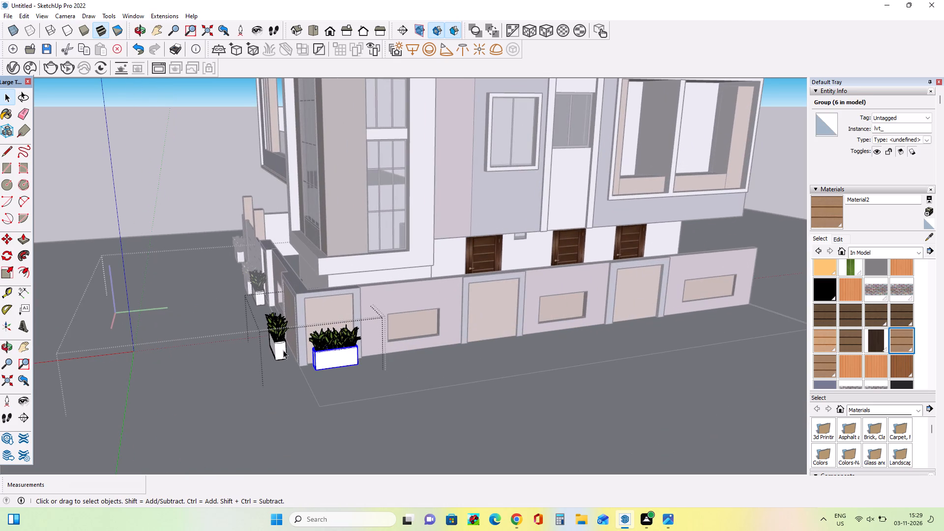
middle_drag(285, 354, 222, 381)
scroll(292, 349, up, 4)
middle_drag(300, 349, 447, 345)
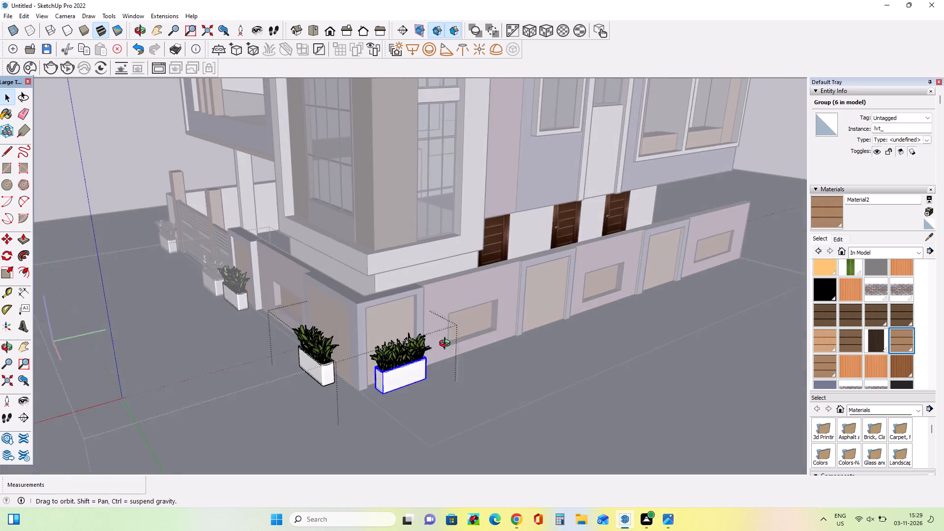
middle_drag(447, 345, 372, 318)
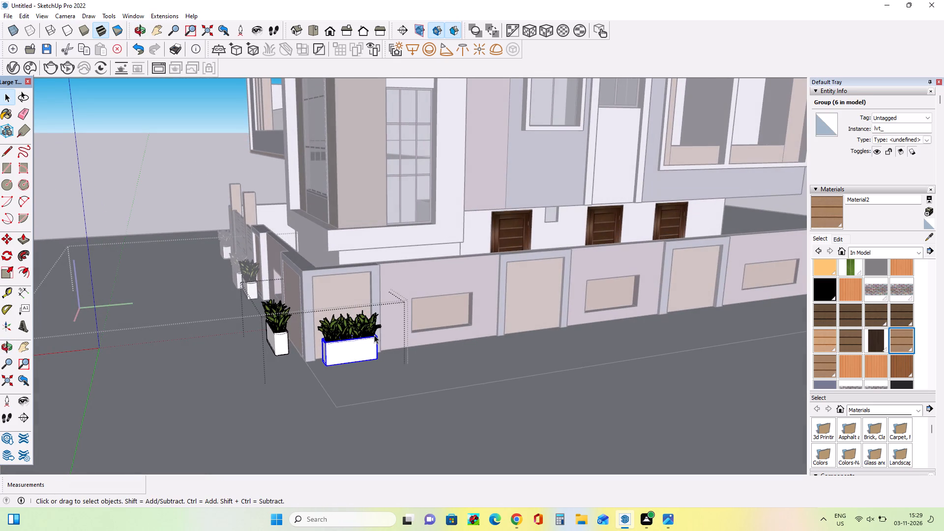
scroll(368, 331, up, 6)
click(339, 329)
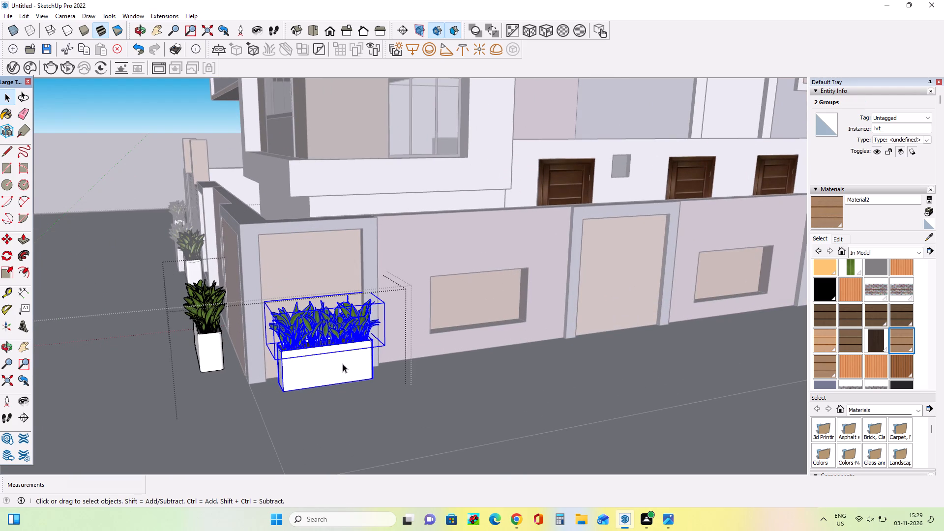
middle_drag(340, 364, 265, 362)
click(2, 239)
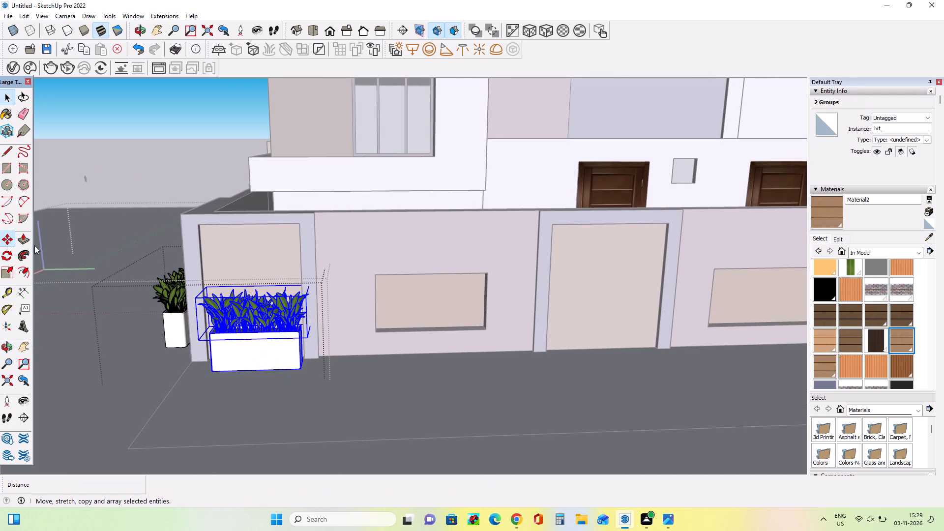
click(301, 369)
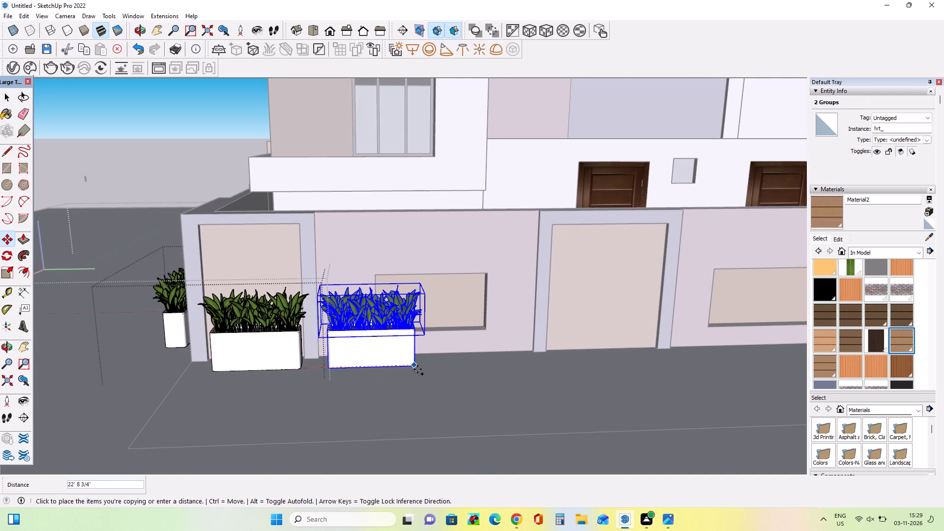
click(417, 370)
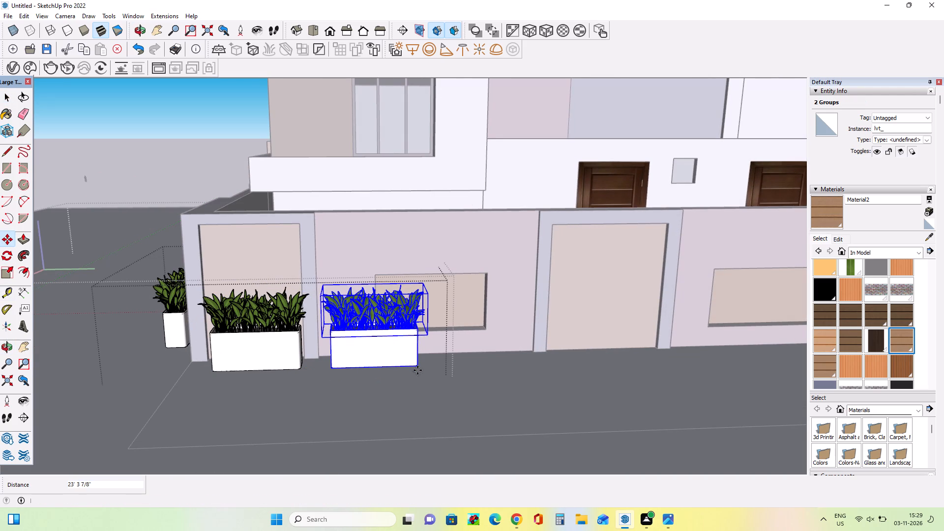
click(416, 370)
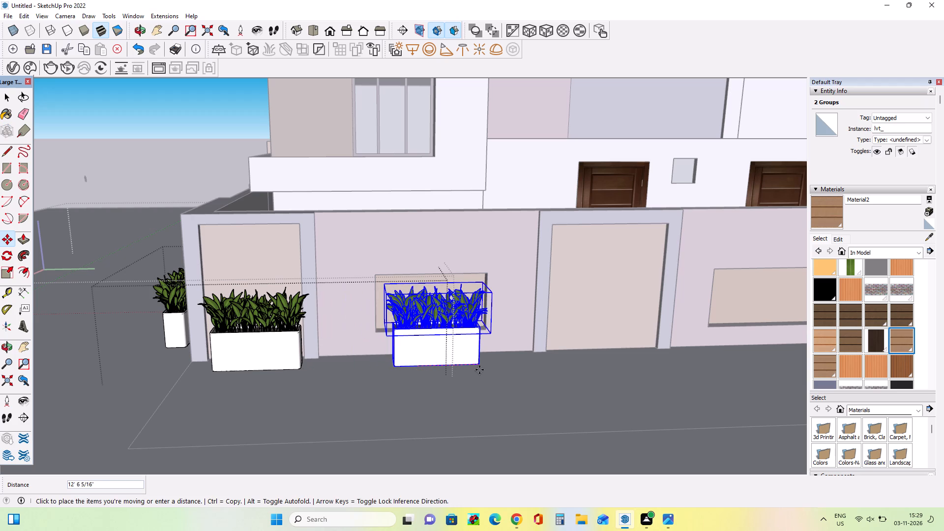
click(478, 370)
Add two planter copies along the side wall, about 36' 4" and 37' 6" onward, before the second framed and second recessed panels.
click(476, 365)
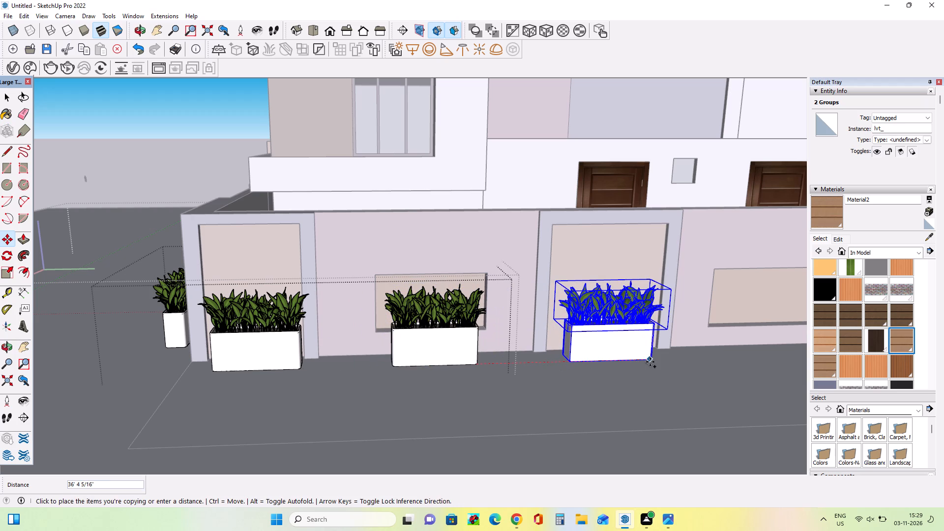
click(650, 362)
scroll(358, 354, down, 13)
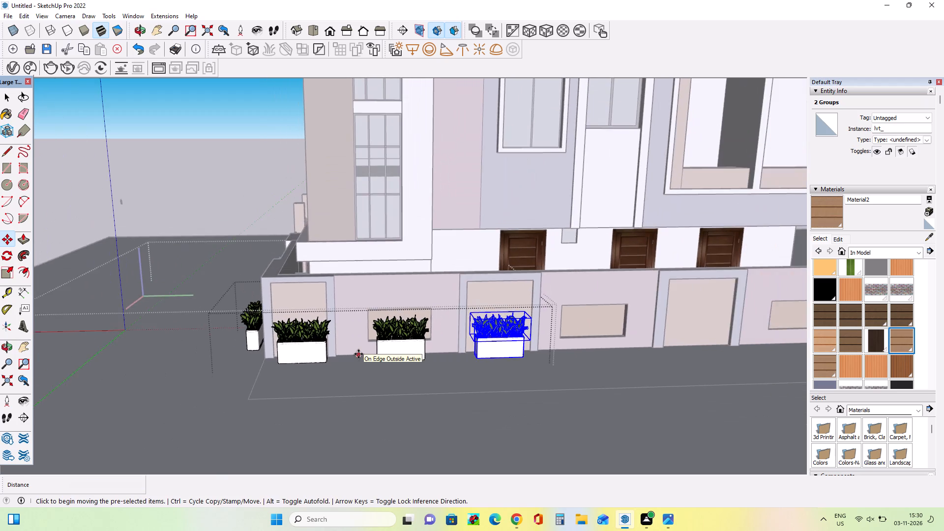
scroll(358, 354, down, 6)
middle_drag(453, 360, 376, 380)
scroll(434, 364, up, 2)
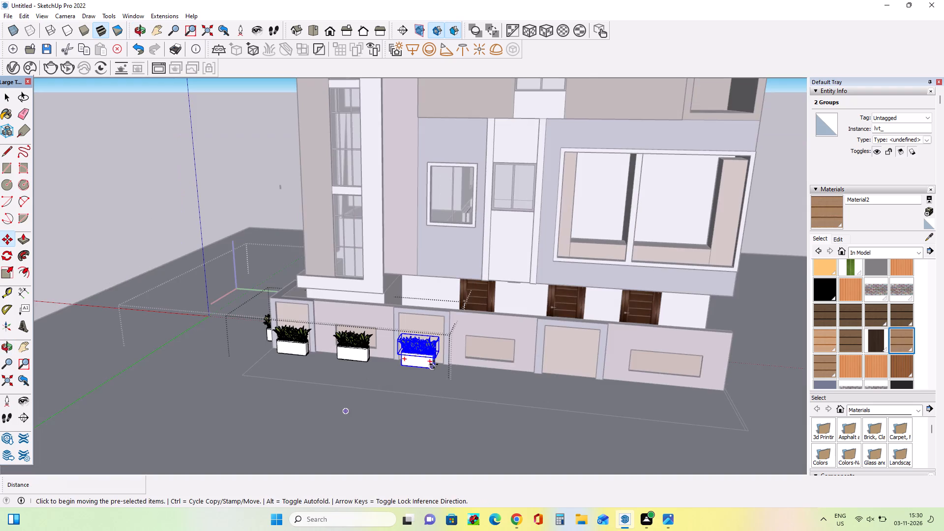
scroll(434, 364, up, 10)
click(434, 376)
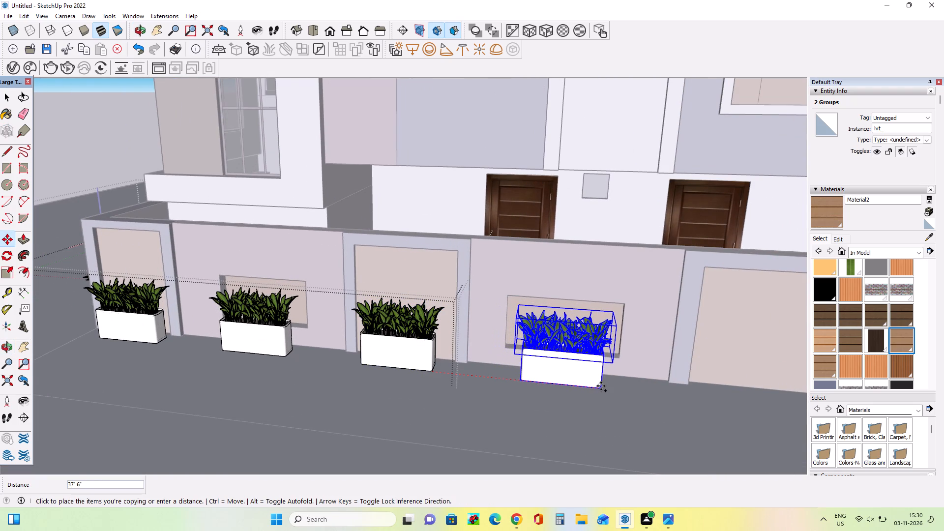
click(601, 386)
Add two further planter copies, about 42' and 44' 10" onward, before the side wall's third framed panel and last recessed panel.
scroll(396, 352, down, 15)
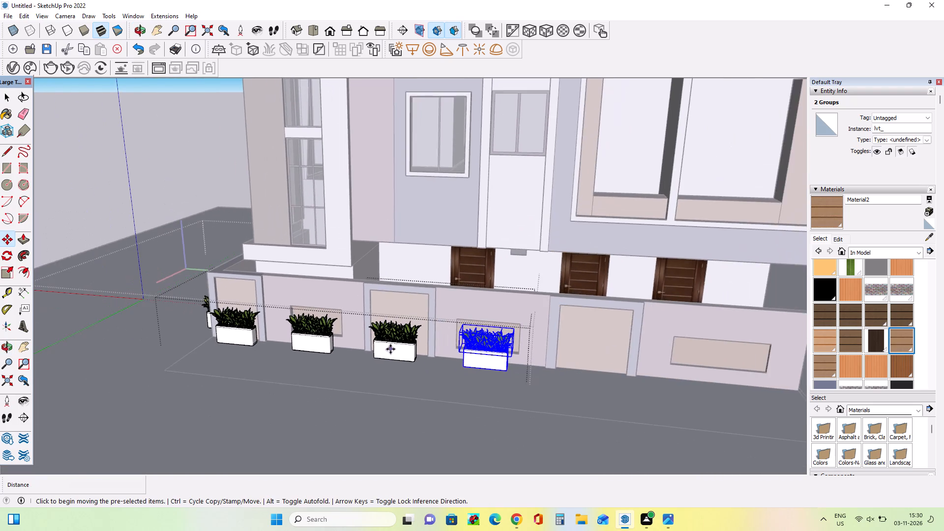
scroll(390, 349, down, 1)
scroll(573, 378, up, 12)
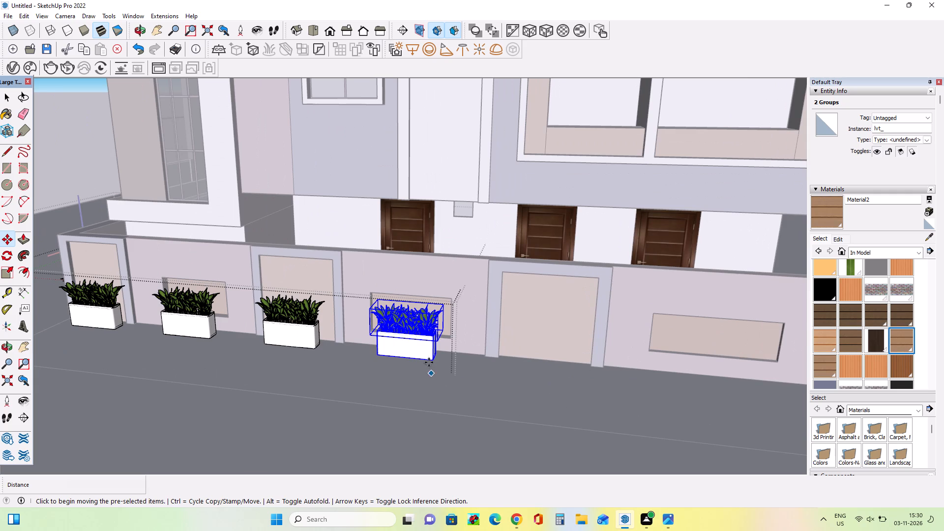
click(431, 360)
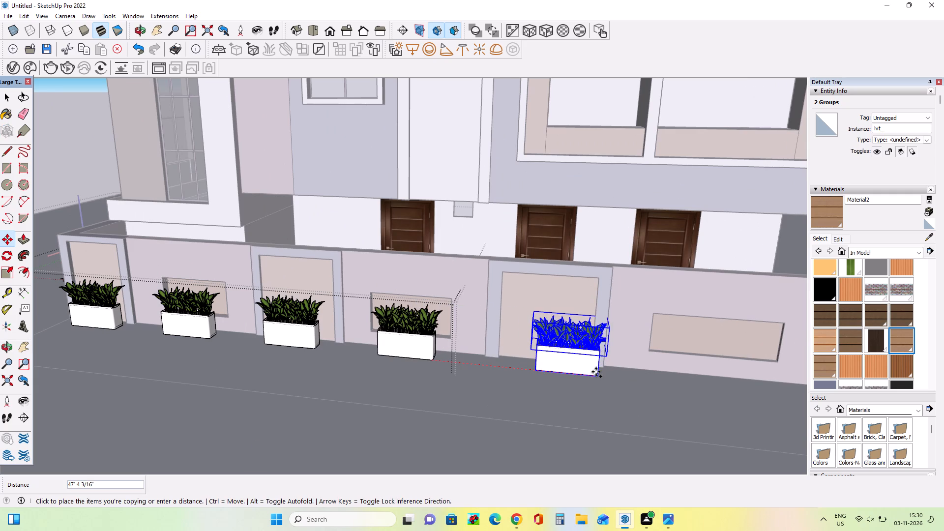
click(576, 370)
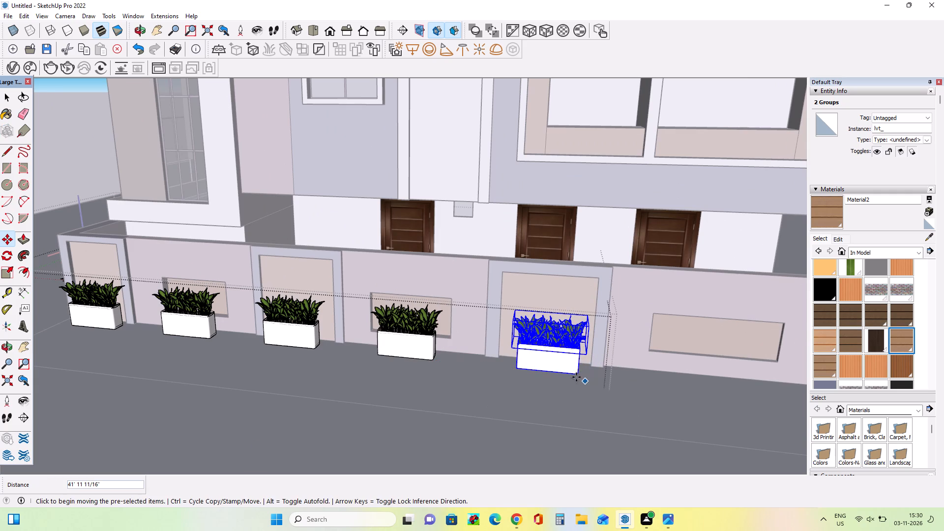
click(576, 377)
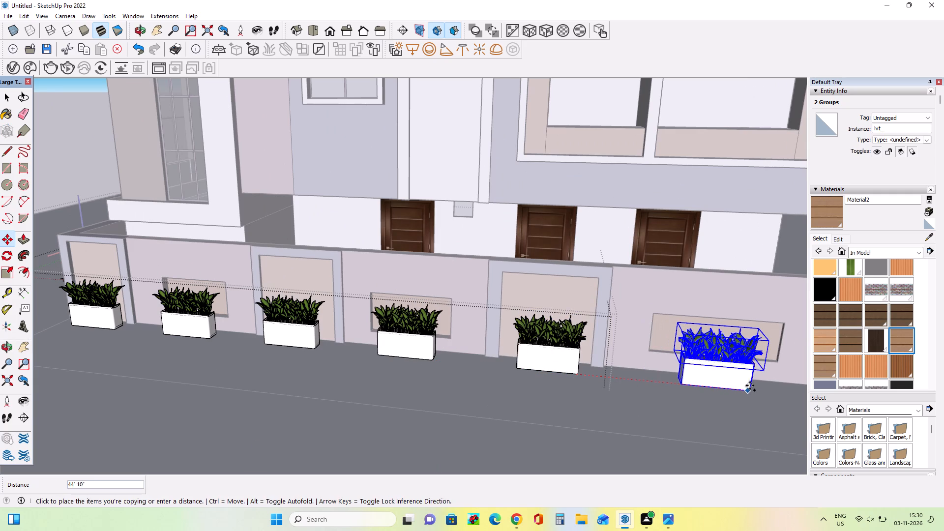
click(750, 385)
Examine the planter rows along both boundary walls from the house corner and from farther away.
scroll(516, 386, down, 10)
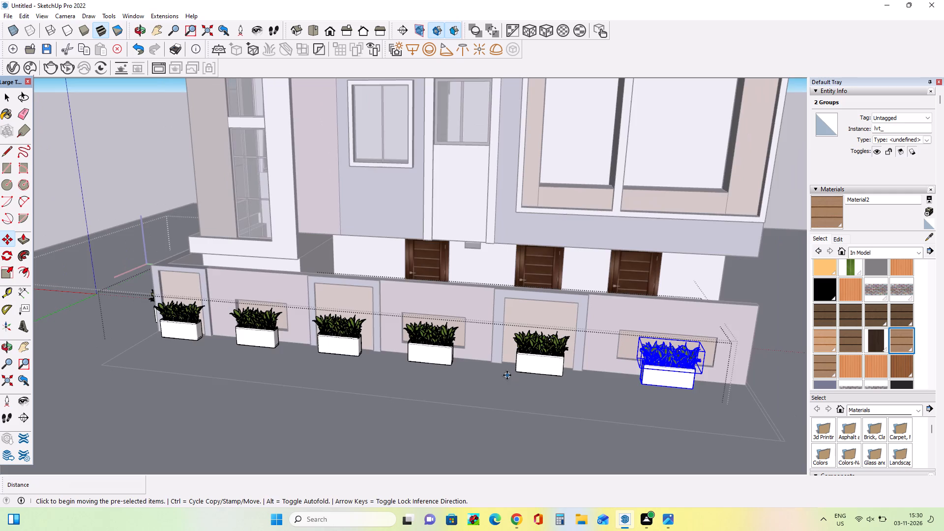
middle_drag(477, 365, 711, 338)
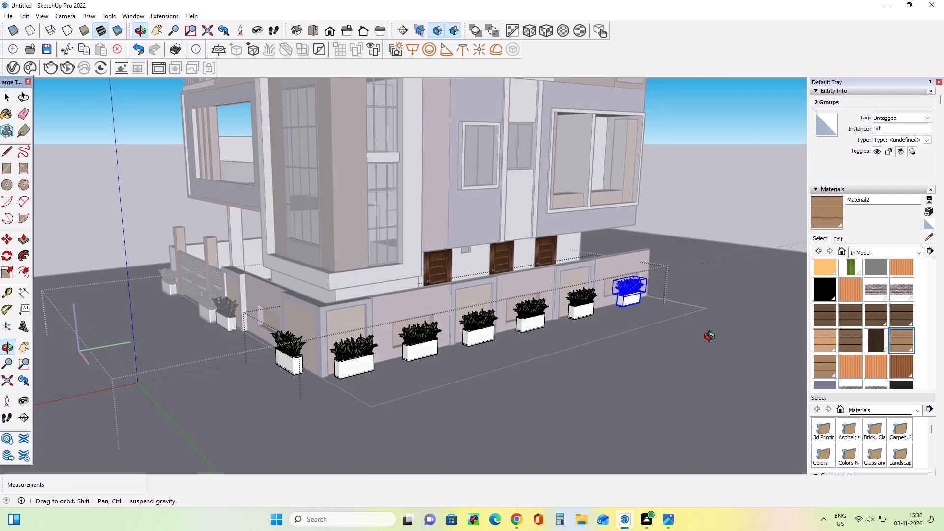
middle_drag(711, 338, 726, 357)
scroll(555, 374, down, 12)
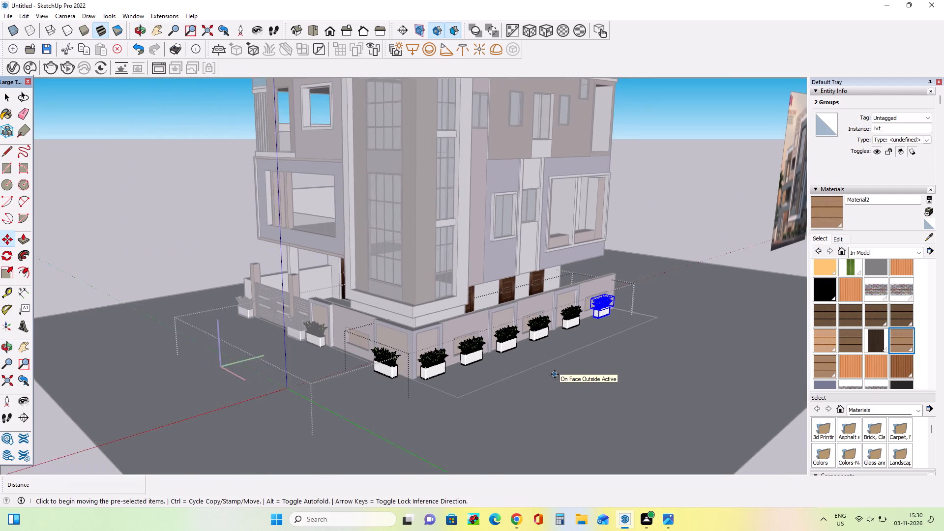
middle_drag(554, 378, 553, 399)
scroll(522, 392, up, 3)
scroll(522, 392, down, 15)
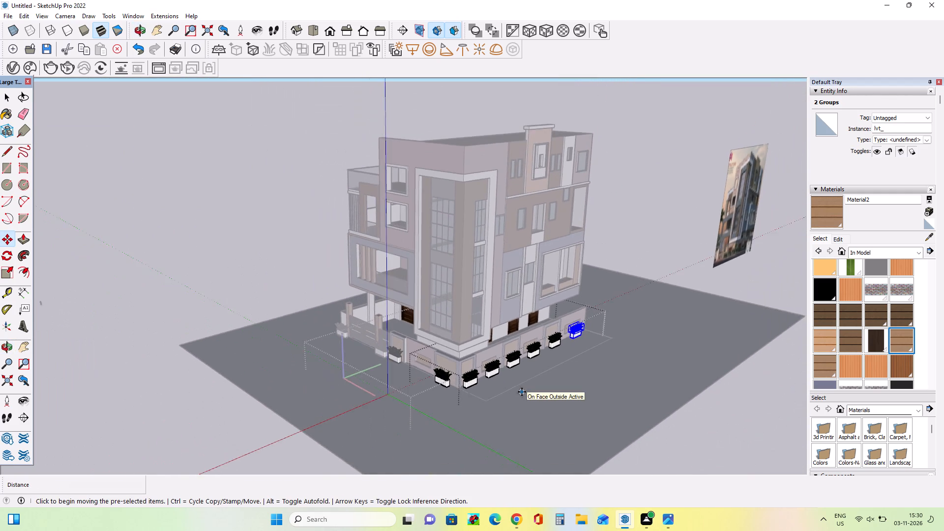
middle_drag(522, 383, 533, 353)
scroll(534, 349, up, 3)
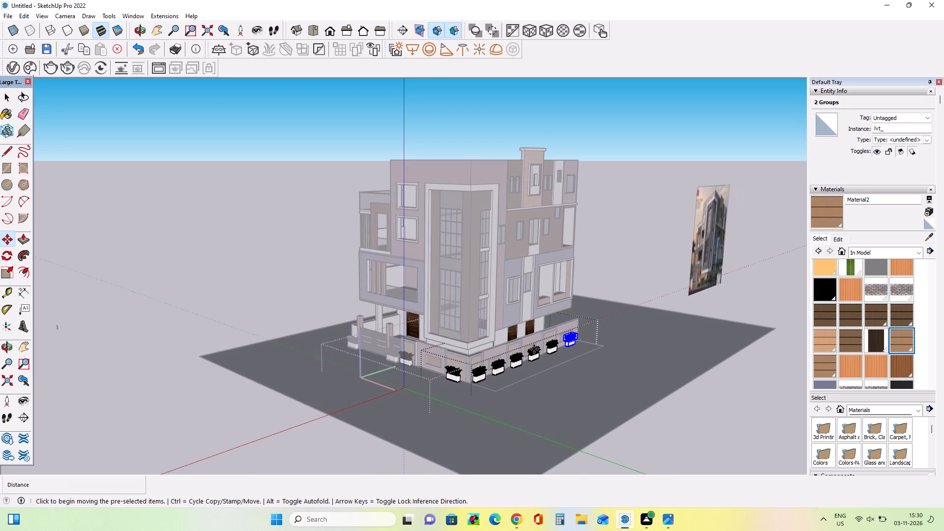
Finish editing inside the open group and clear the planter selection.
click(2, 92)
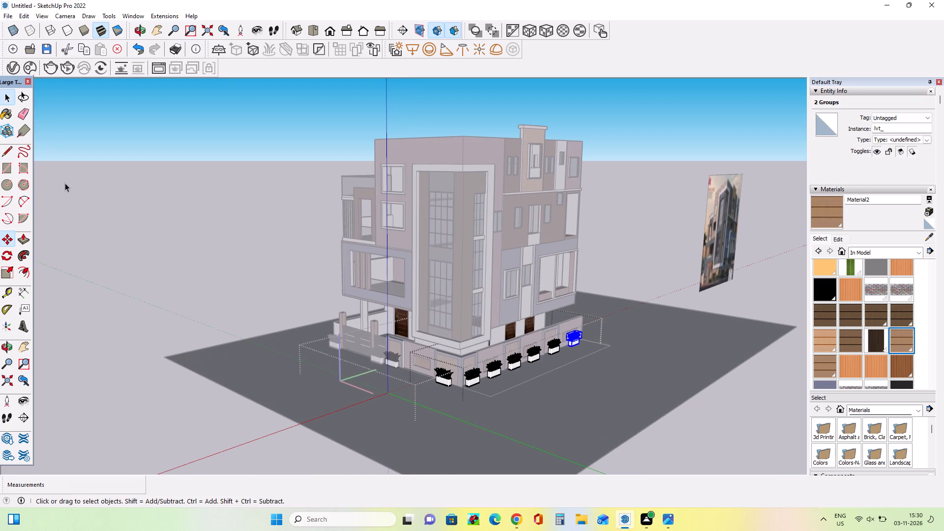
double_click(65, 183)
Delete the leftover outline edges on the ground around the side wall's planter row.
middle_drag(92, 320, 92, 331)
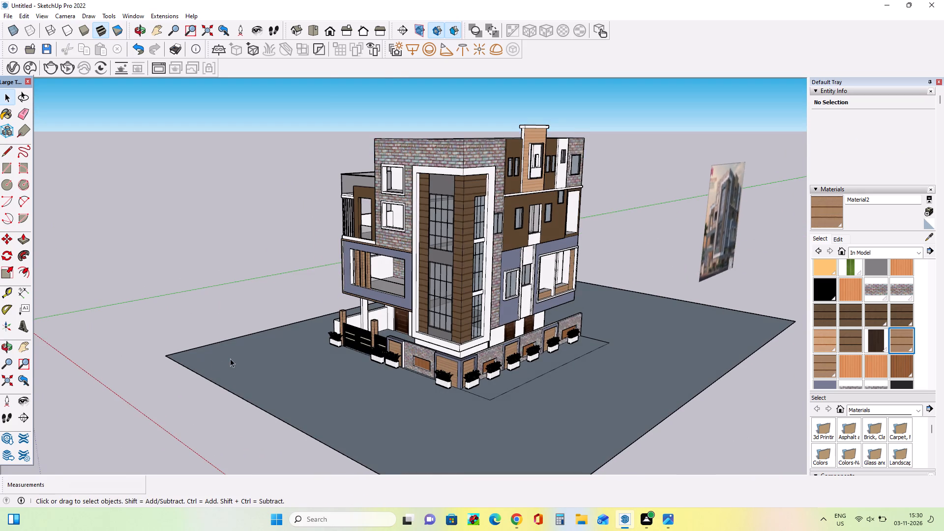
scroll(230, 358, down, 2)
middle_drag(431, 361, 427, 323)
scroll(454, 324, up, 4)
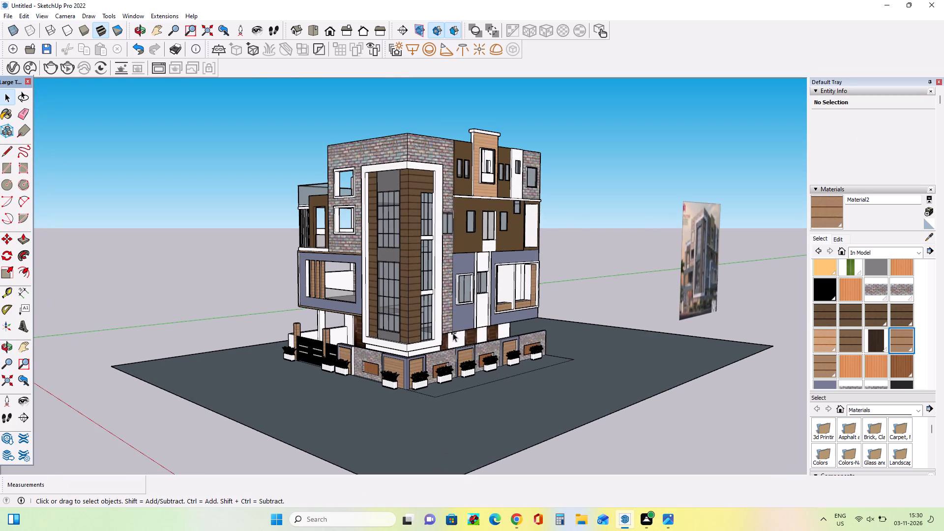
middle_drag(453, 333, 453, 349)
scroll(453, 349, up, 3)
click(481, 401)
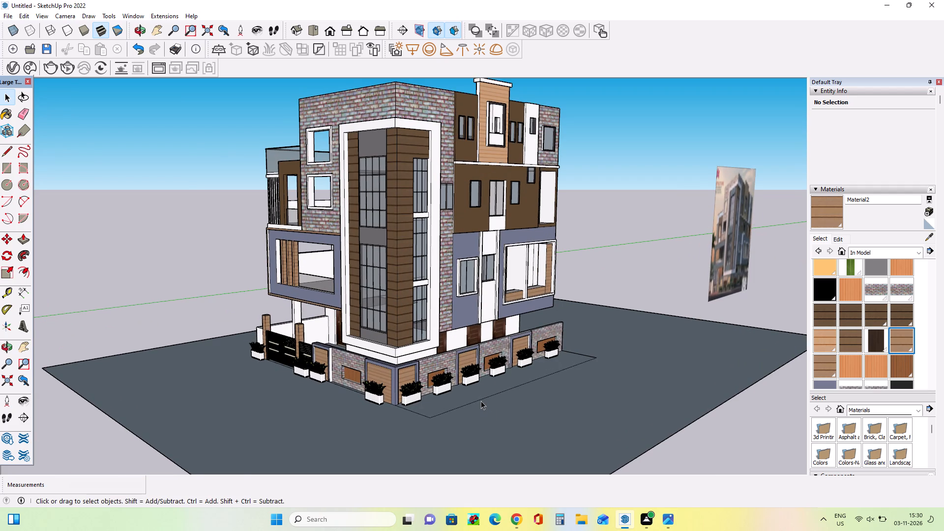
key(Delete)
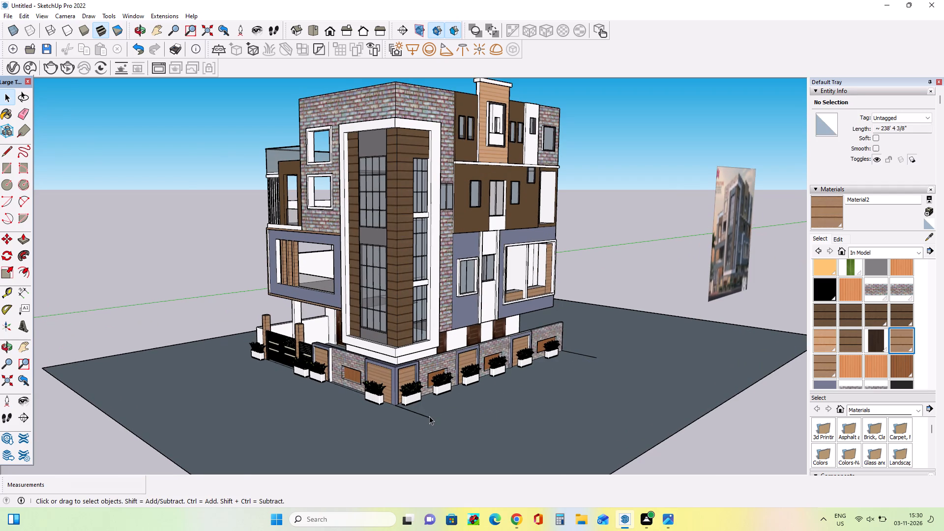
click(428, 418)
key(Delete)
click(594, 357)
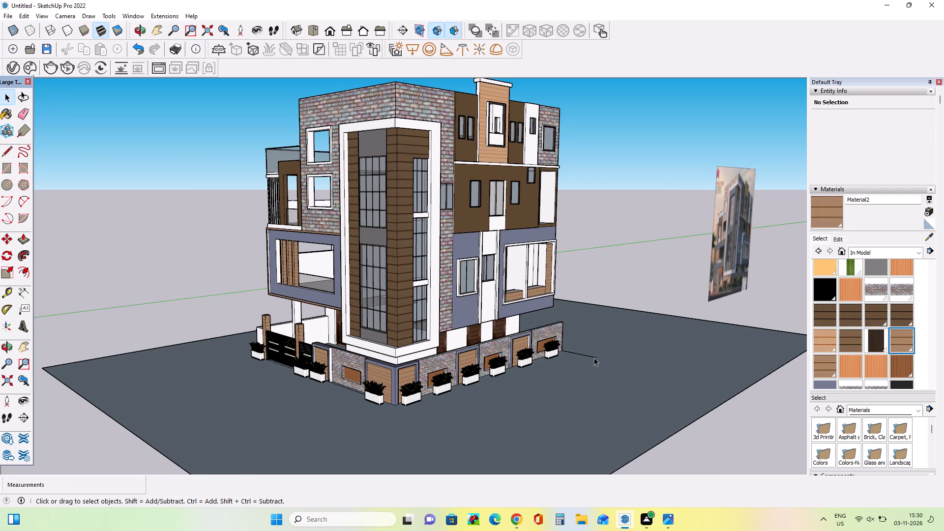
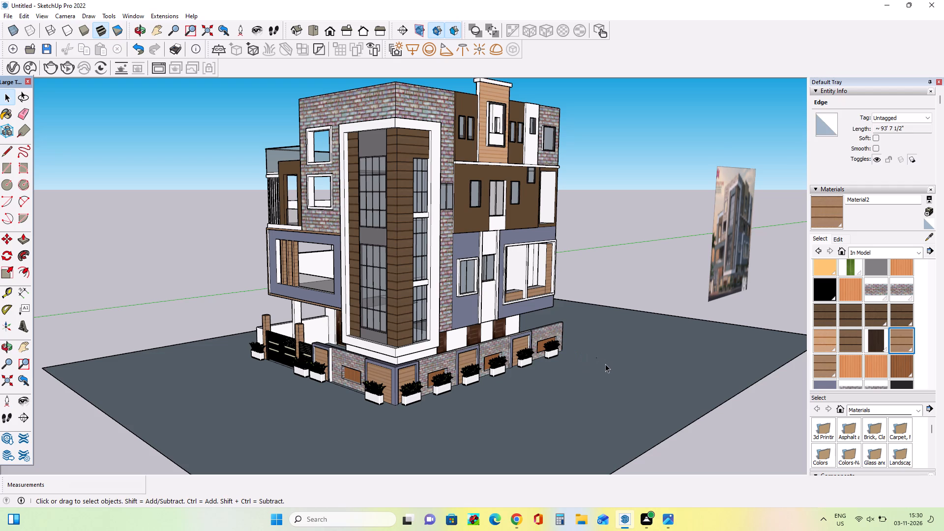
Examine the whole house exterior, its planter rows and the surrounding ground from the front corner.
middle_drag(597, 363, 593, 356)
scroll(592, 359, down, 1)
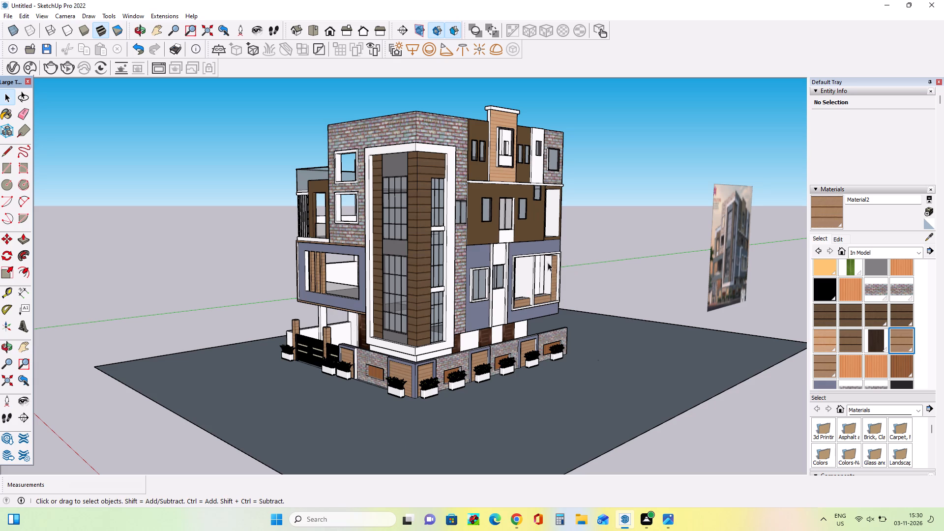
middle_drag(558, 253, 563, 266)
scroll(445, 279, up, 1)
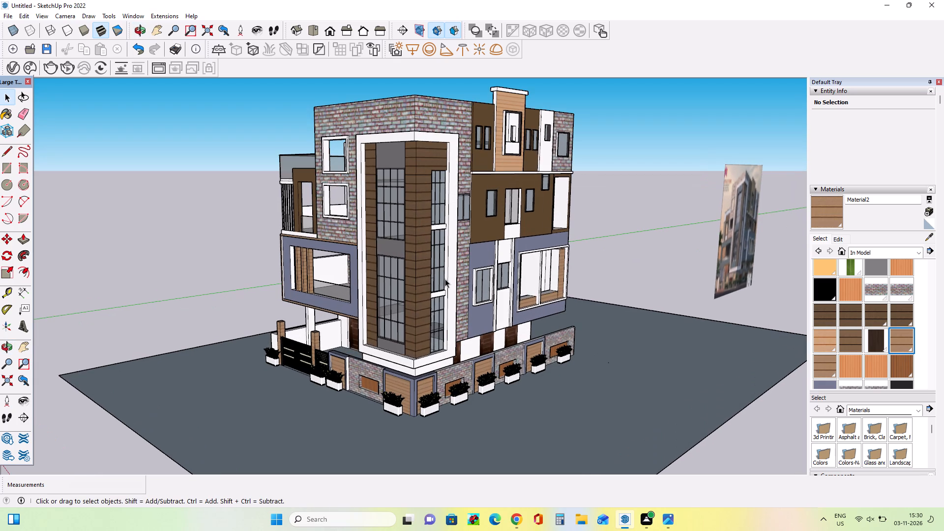
click(27, 349)
drag(273, 331, 317, 356)
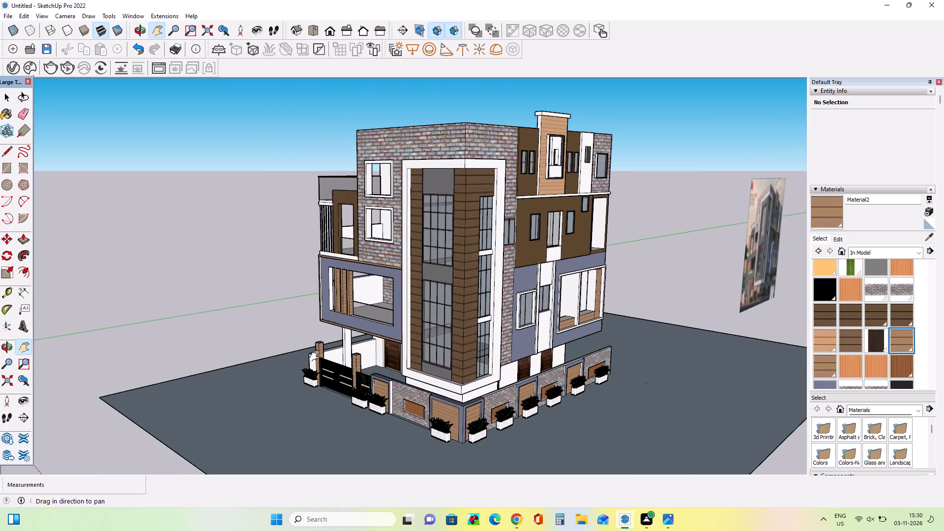
drag(317, 356, 303, 329)
middle_click(421, 328)
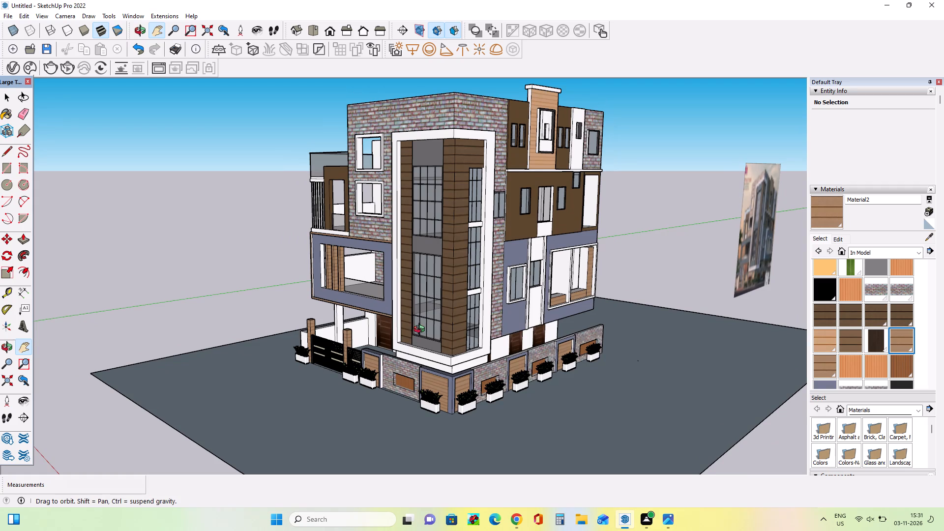
middle_click(421, 328)
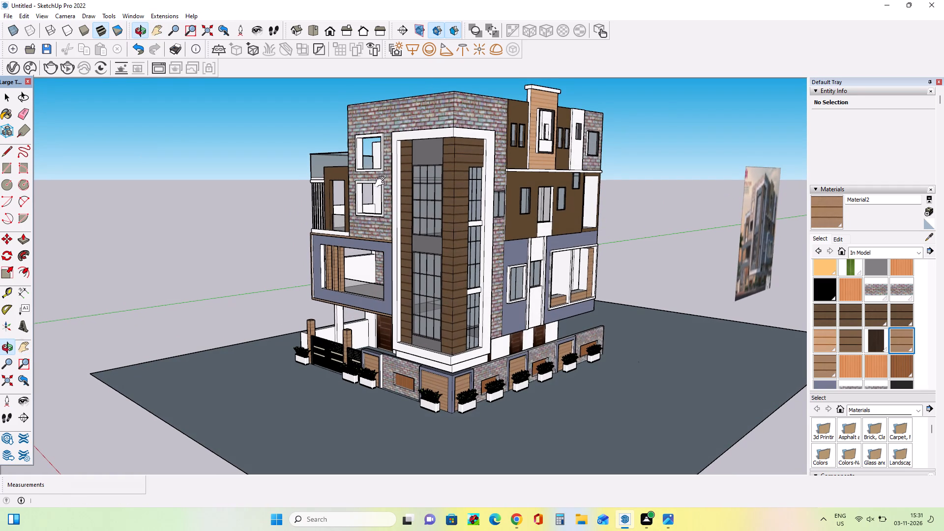
Paint the ground face around the house with Grass Dark Green from the Landscaping, Fencing and Vegetation materials.
click(885, 253)
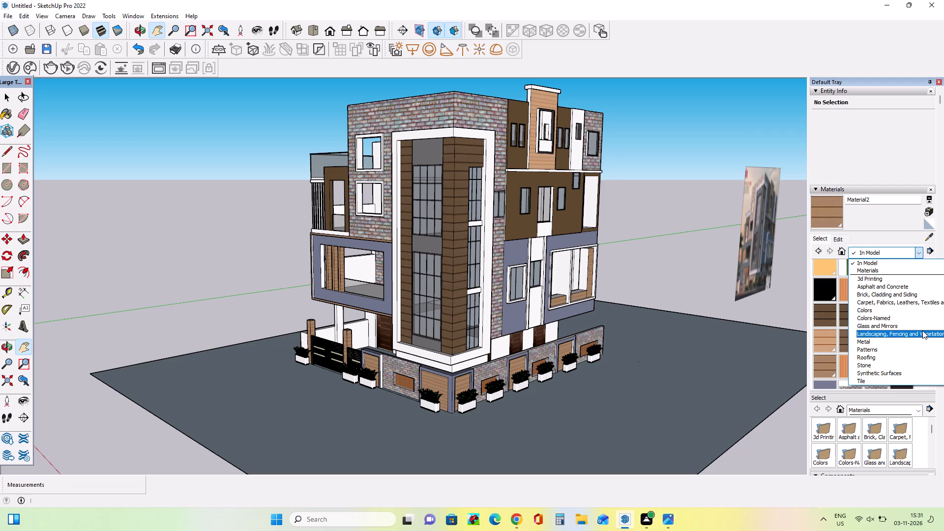
click(922, 330)
click(904, 324)
click(608, 414)
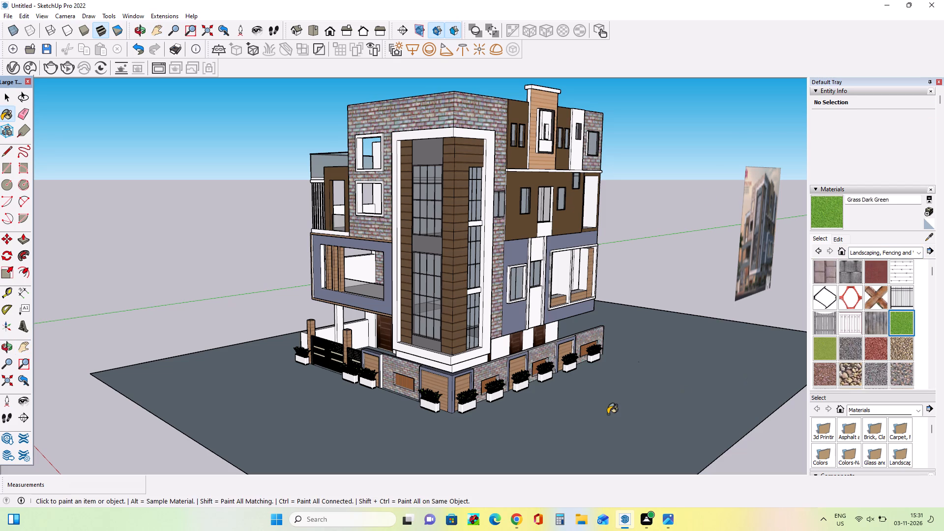
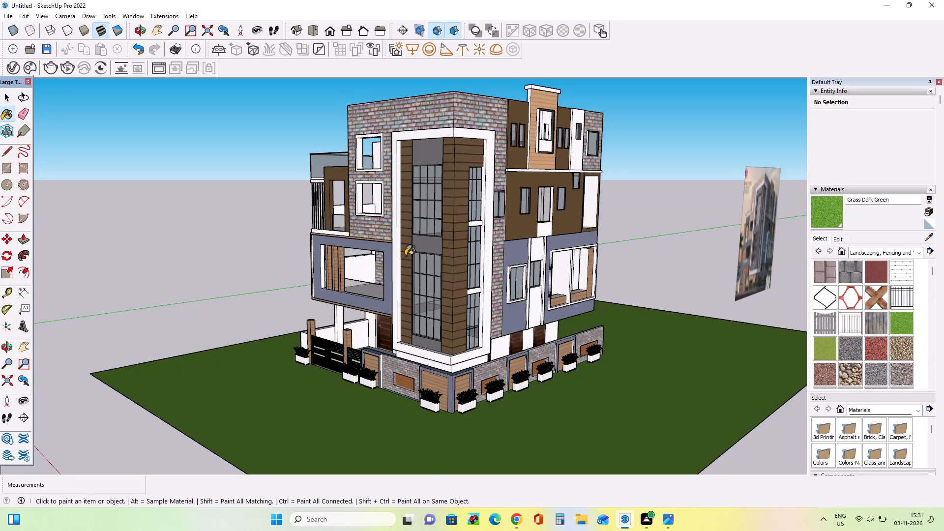
Open the V-Ray Asset Editor.
click(9, 67)
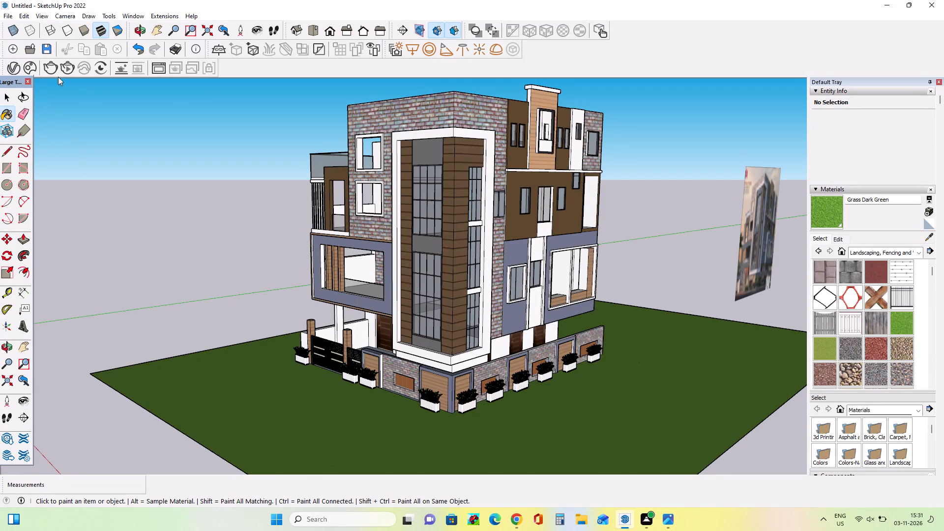
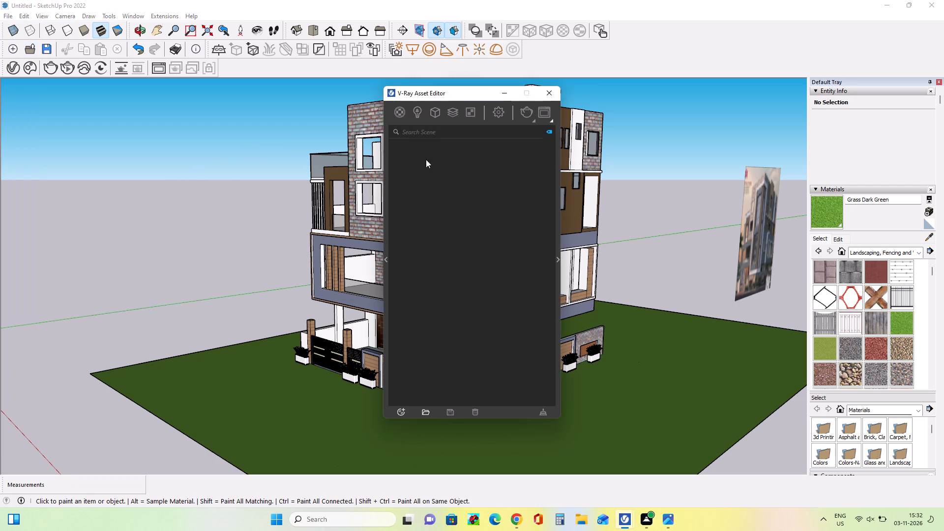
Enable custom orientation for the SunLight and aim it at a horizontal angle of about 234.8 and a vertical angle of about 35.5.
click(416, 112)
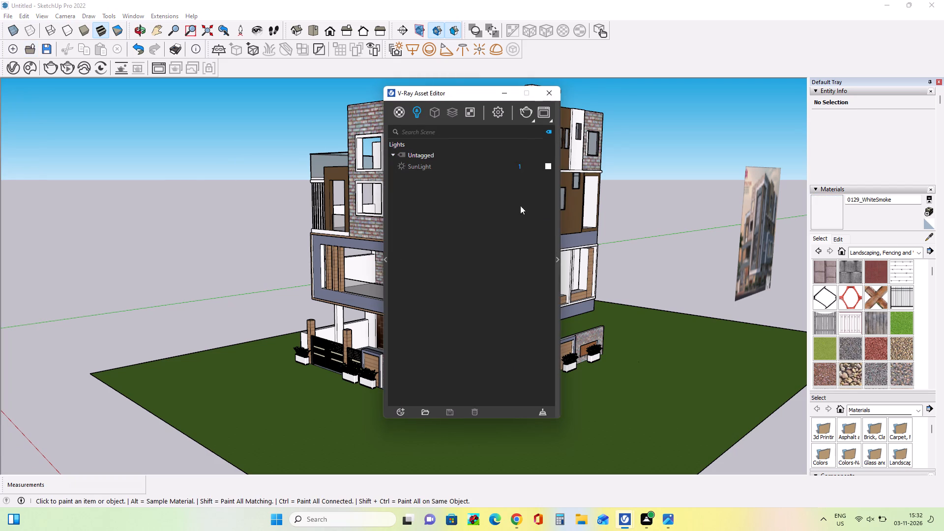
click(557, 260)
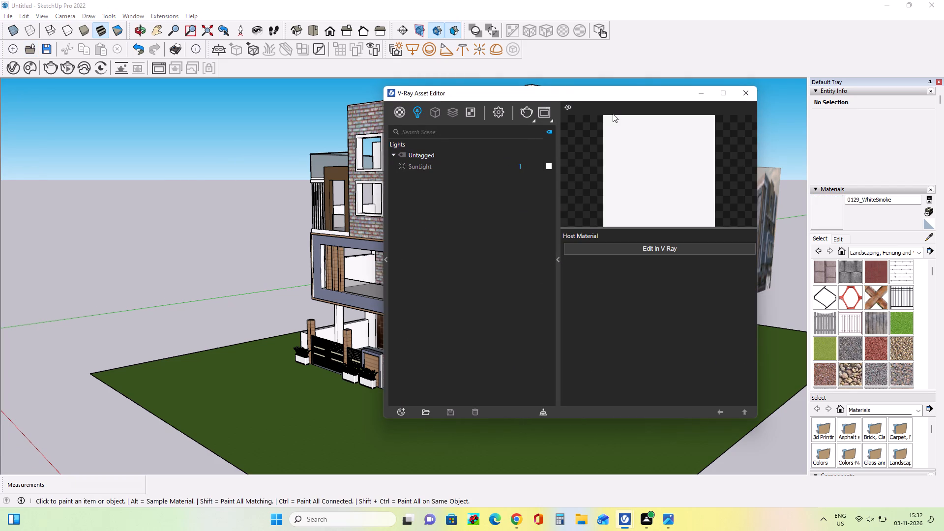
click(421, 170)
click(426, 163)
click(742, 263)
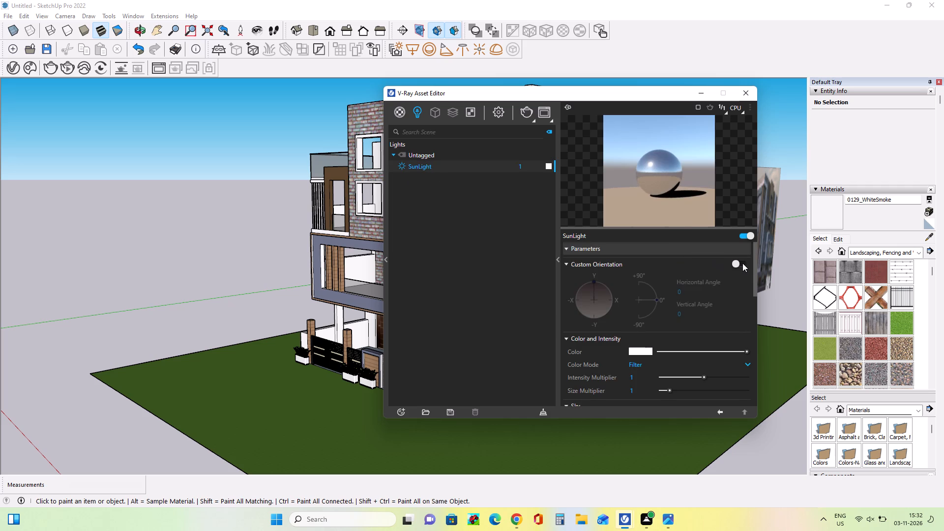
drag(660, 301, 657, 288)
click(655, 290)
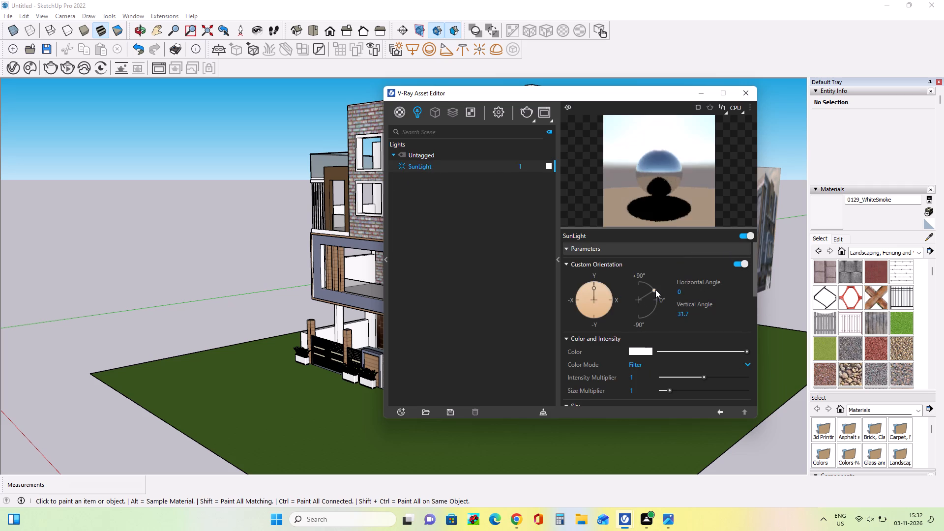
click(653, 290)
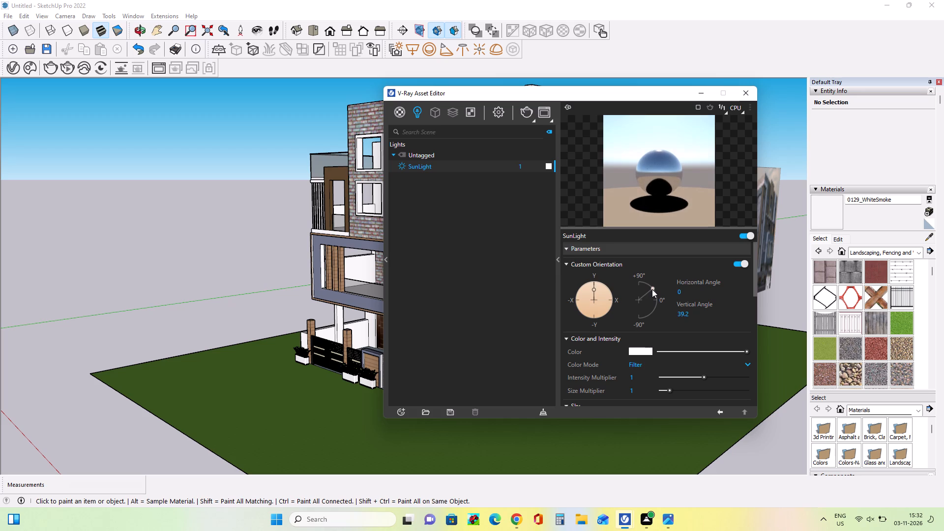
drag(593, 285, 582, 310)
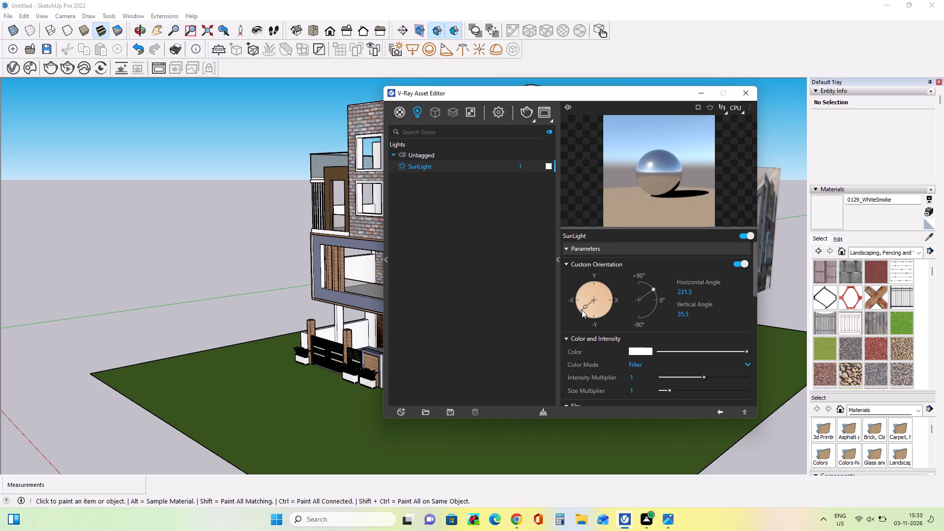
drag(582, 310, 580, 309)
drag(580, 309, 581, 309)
Adjust the SunLight's strength, settling on an intensity multiplier of 1, and set its size multiplier to 5.
drag(706, 376, 774, 375)
click(652, 381)
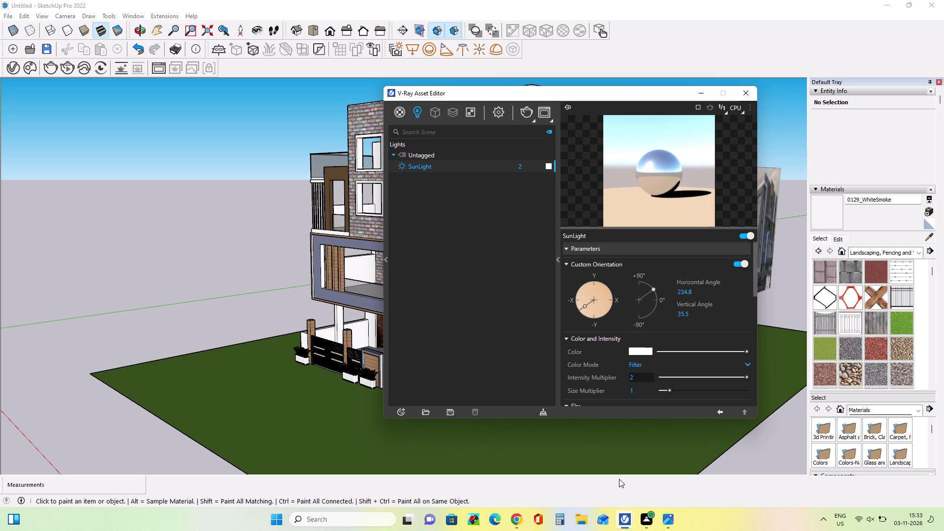
key(BackSpace)
key(BackSpace)
key(BackSpace)
key(1)
click(640, 393)
key(BackSpace)
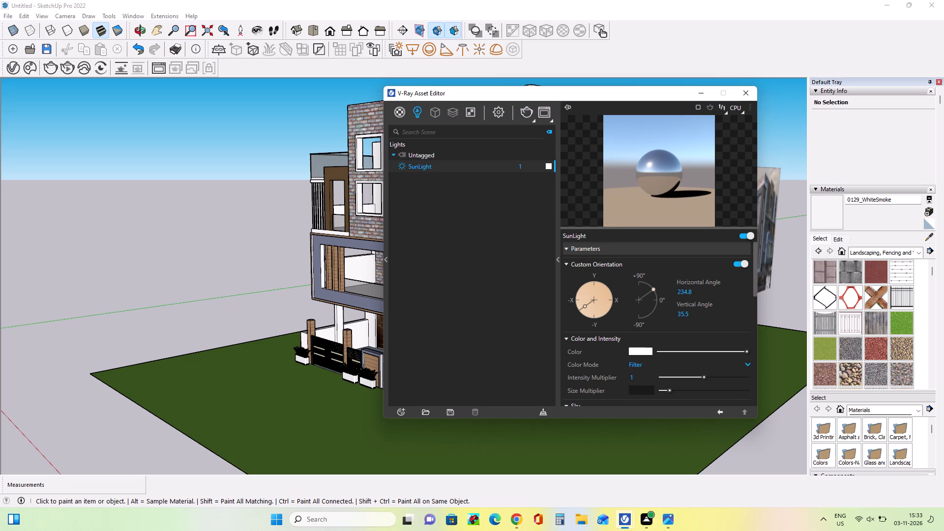
key(BackSpace)
key(5)
click(497, 322)
Add a Light Mix render element and set it to group by Group Instances.
click(452, 109)
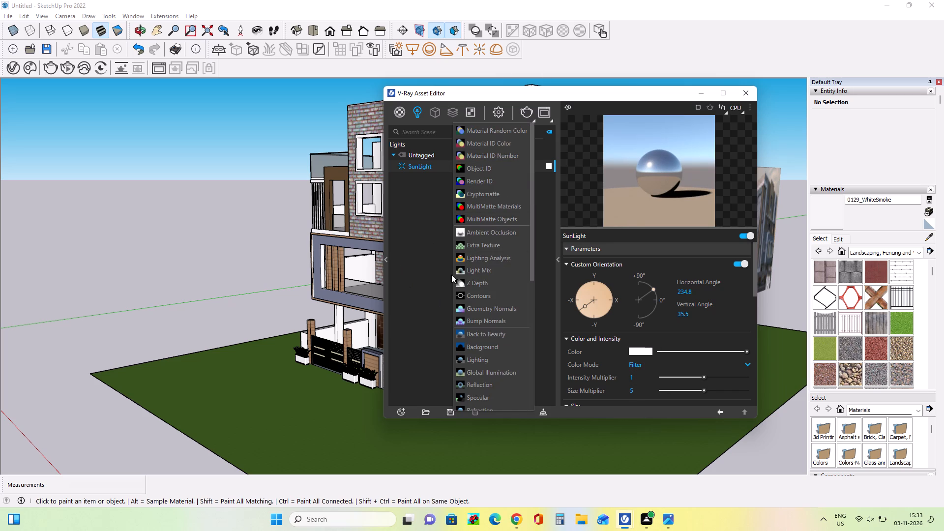
click(481, 272)
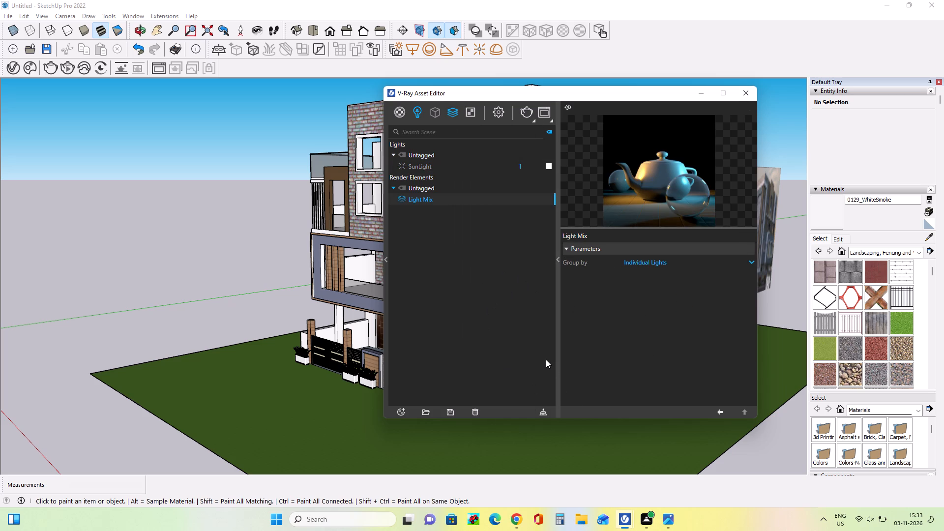
click(641, 262)
click(656, 287)
Render the scene with V-Ray and examine the enlarged house image before returning to the model.
click(529, 111)
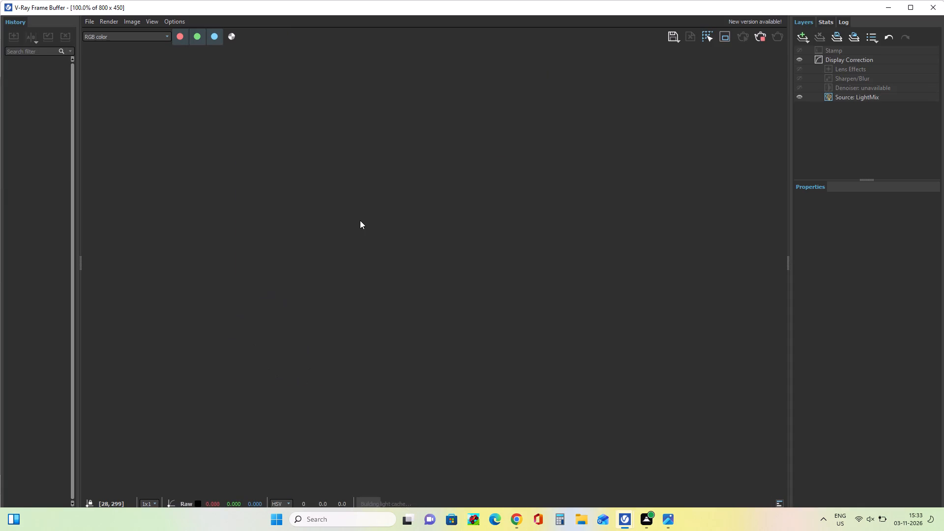
scroll(576, 217, up, 1)
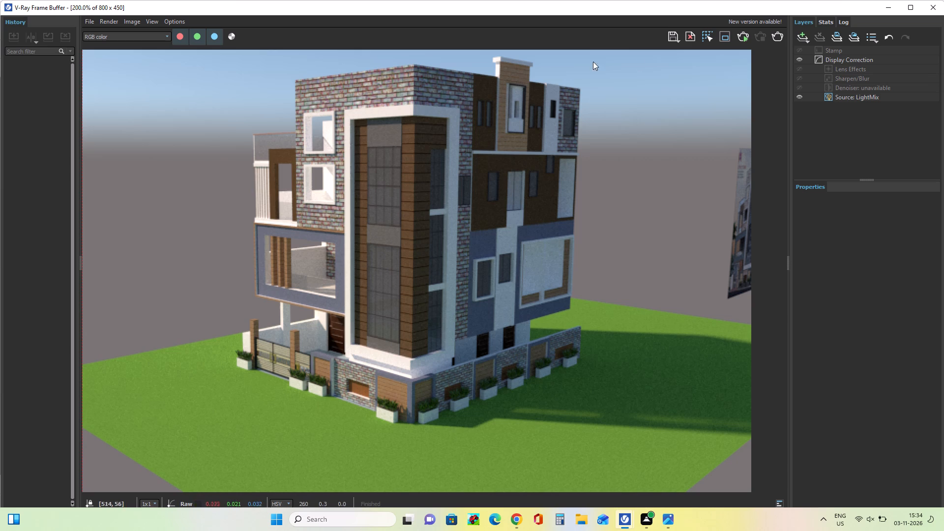
click(884, 7)
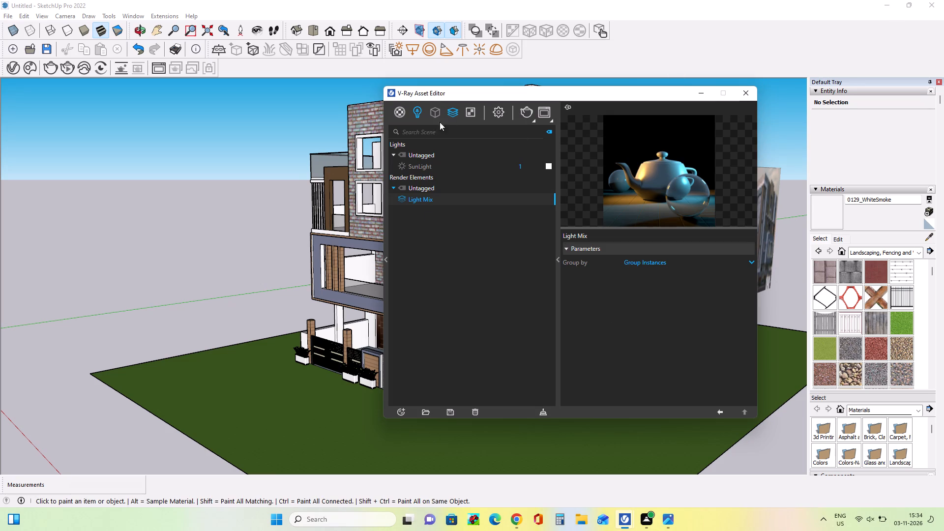
Turn off the SunLight's custom orientation and check the change with a new render, closing the asset editor at the end.
click(621, 250)
click(661, 248)
click(424, 168)
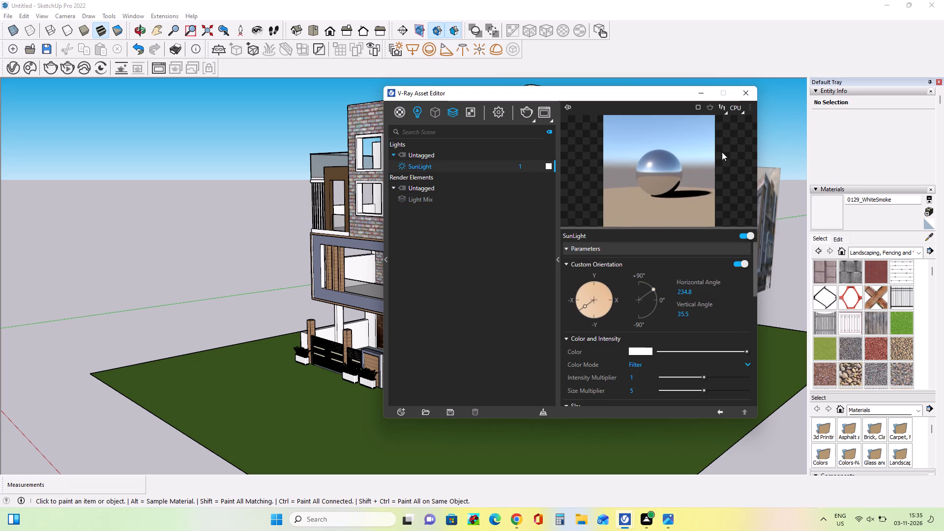
click(735, 263)
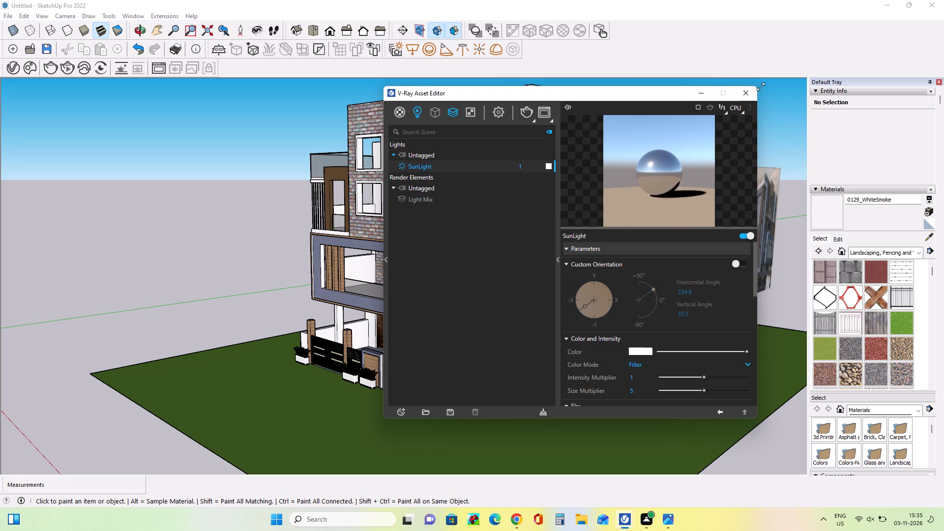
click(525, 114)
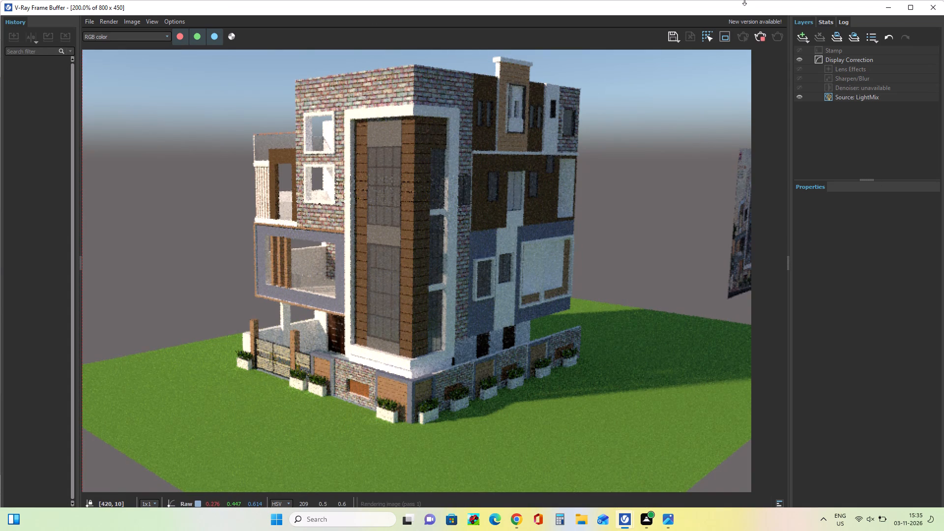
click(889, 5)
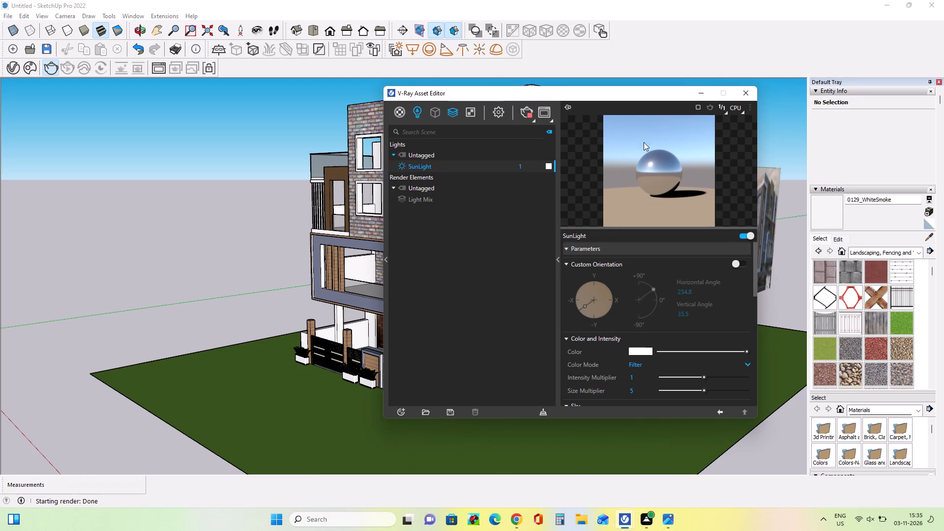
click(744, 93)
Delete the reference picture standing beside the house, keeping the whole house and its corner framed for rendering.
middle_drag(587, 333, 589, 338)
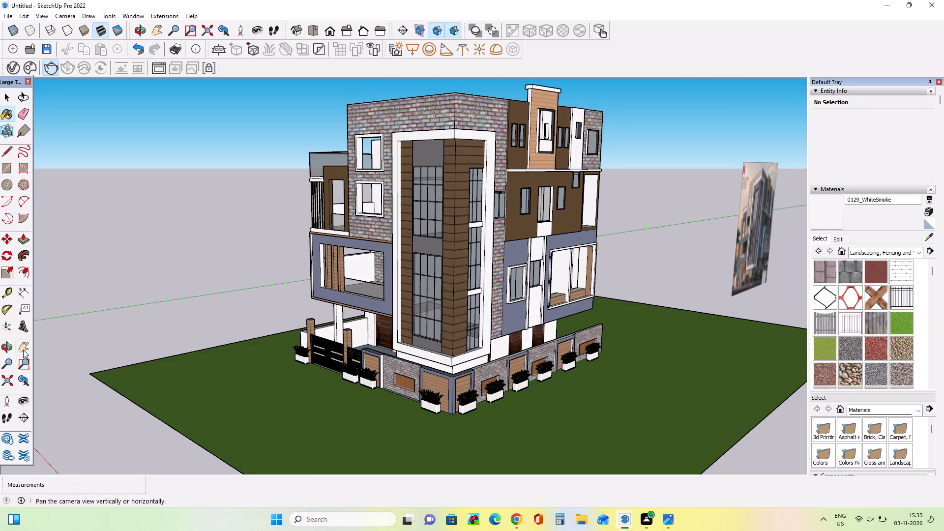
click(24, 344)
drag(495, 337, 502, 359)
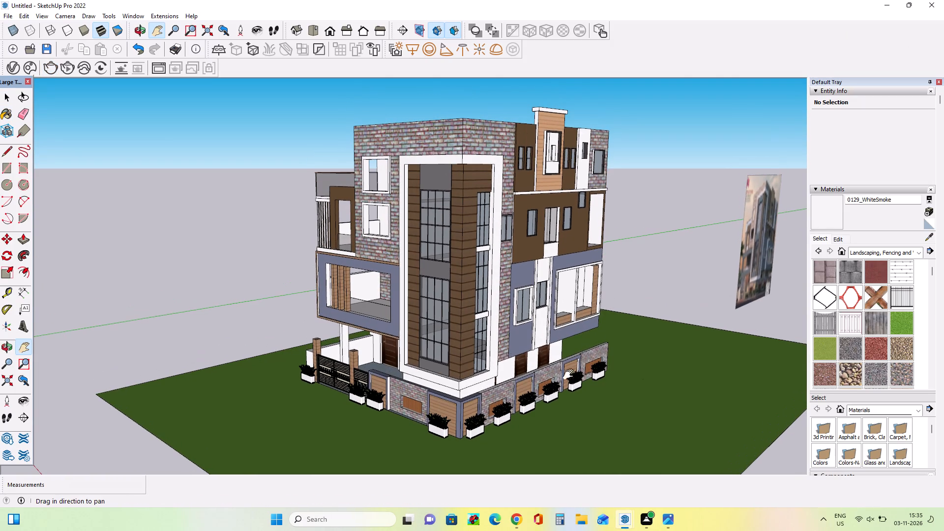
middle_drag(587, 376, 577, 388)
middle_drag(540, 356, 540, 357)
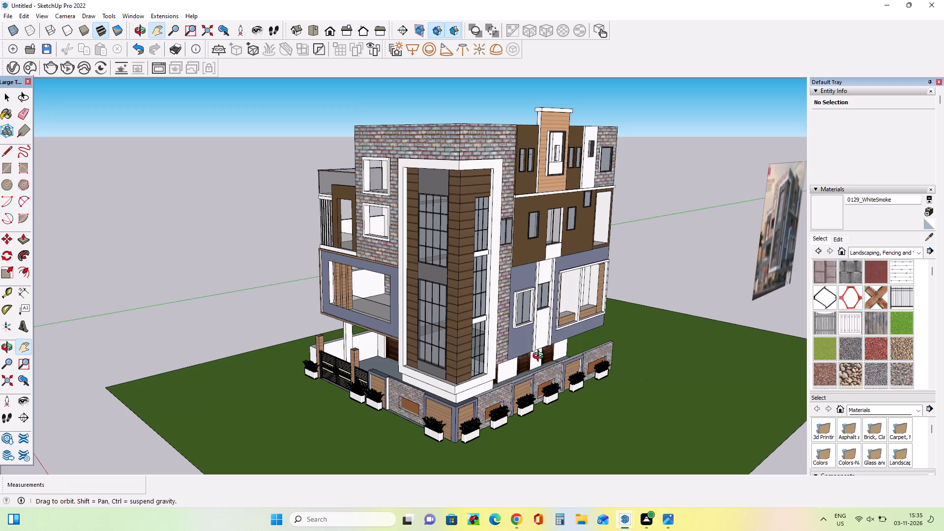
middle_drag(540, 357, 542, 365)
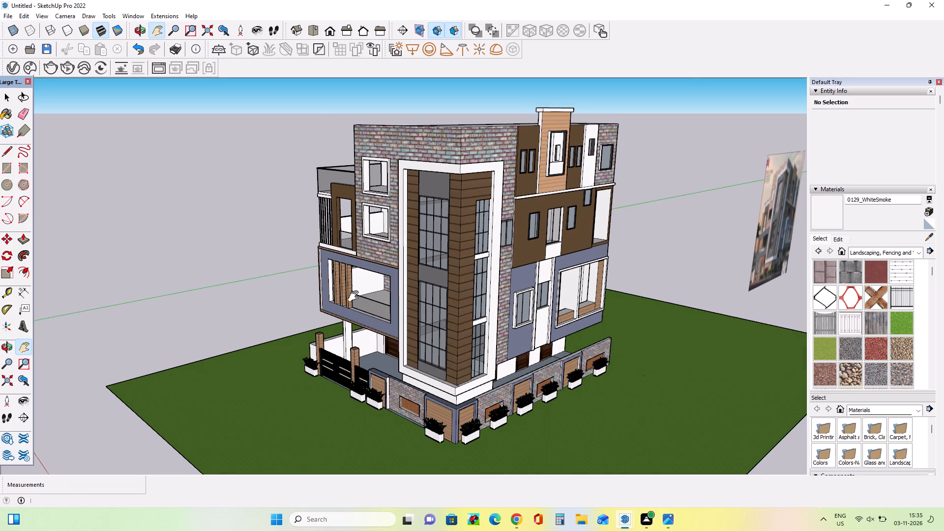
middle_drag(665, 237, 662, 235)
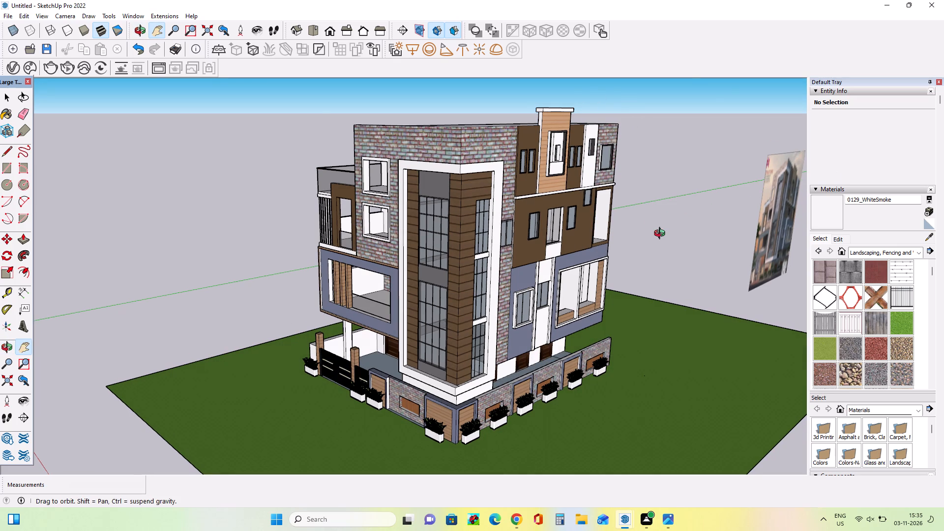
middle_drag(662, 235, 660, 212)
click(11, 99)
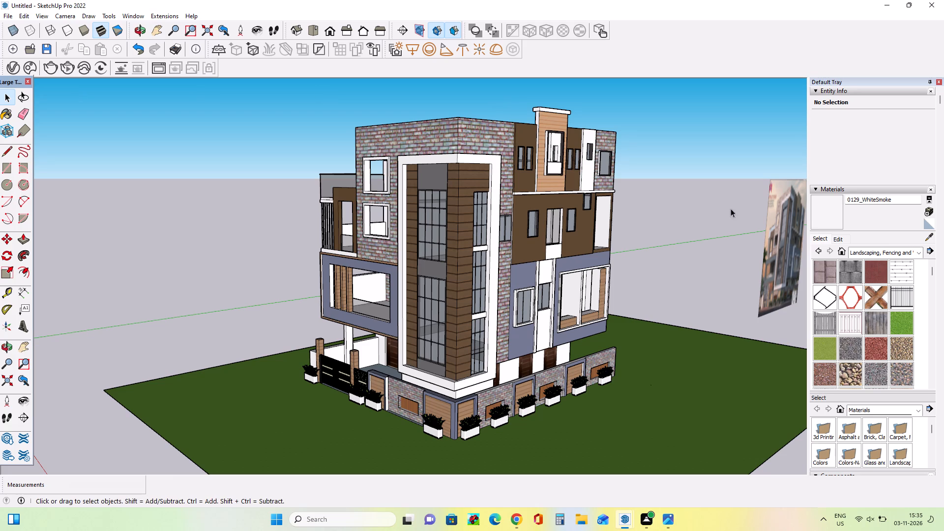
click(777, 253)
key(Delete)
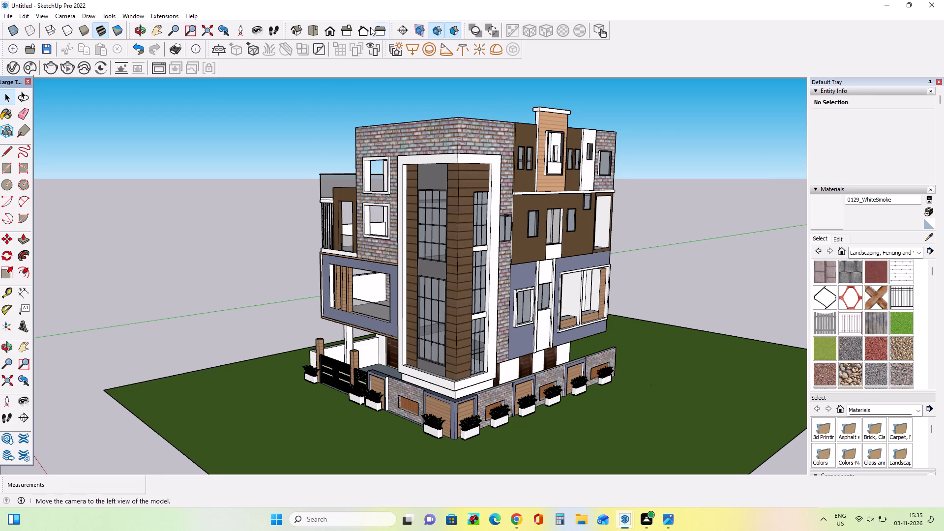
Render the reframed corner view of the house with V-Ray.
click(50, 67)
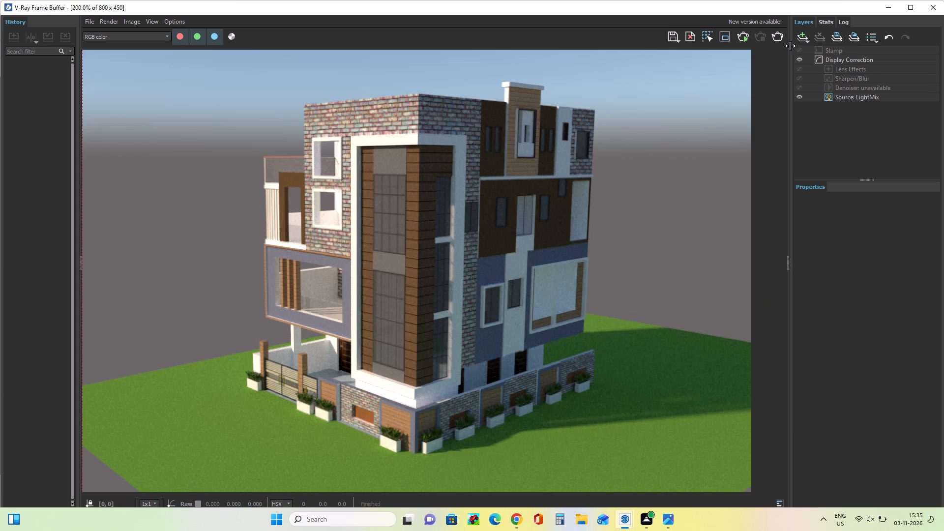
Add an Exposure correction layer to the rendered image and raise its exposure to about 0.680.
click(804, 37)
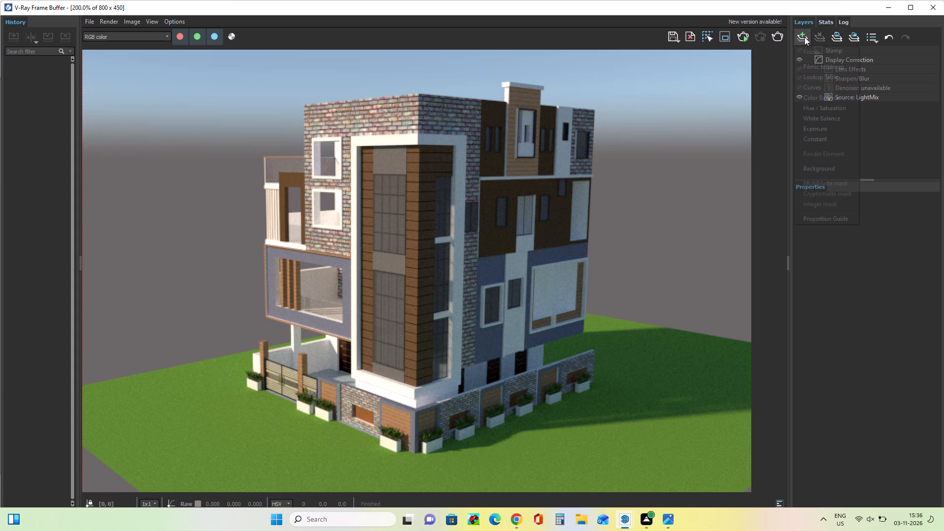
click(838, 133)
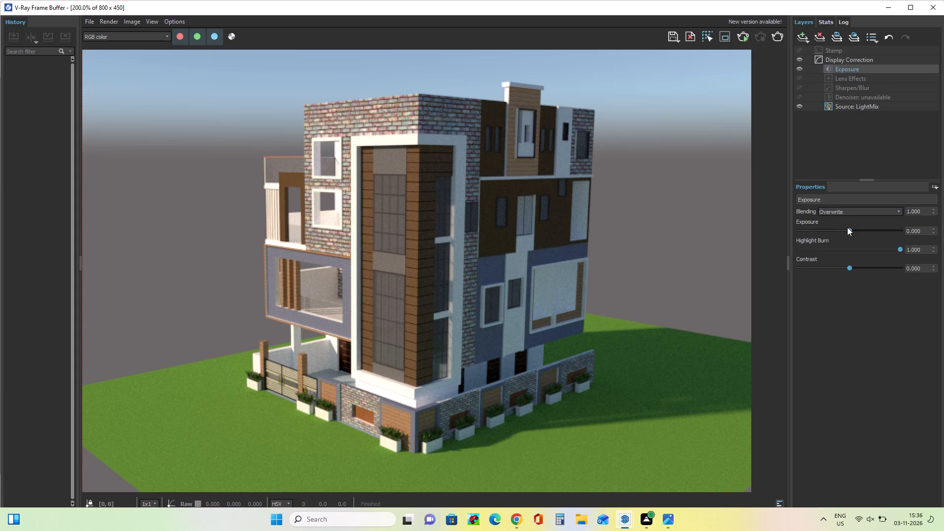
drag(847, 227, 855, 228)
drag(851, 228, 857, 230)
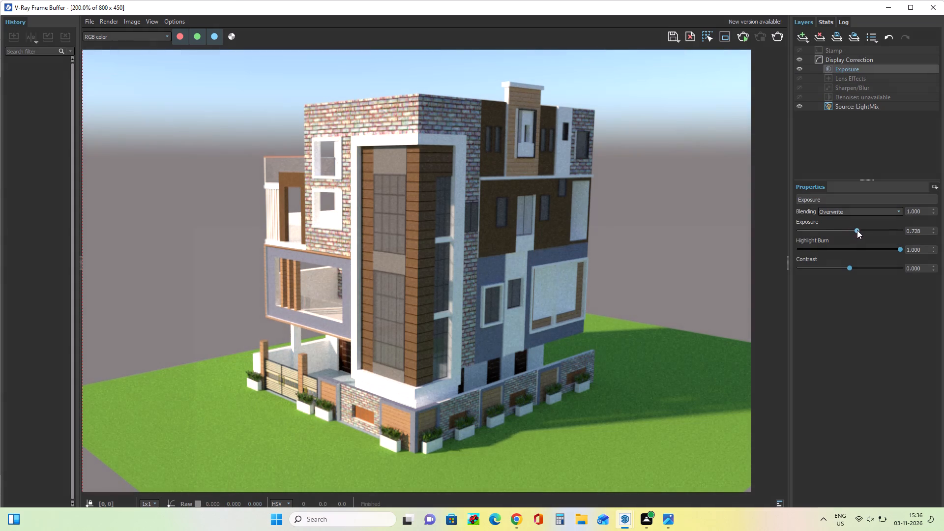
drag(857, 230, 856, 230)
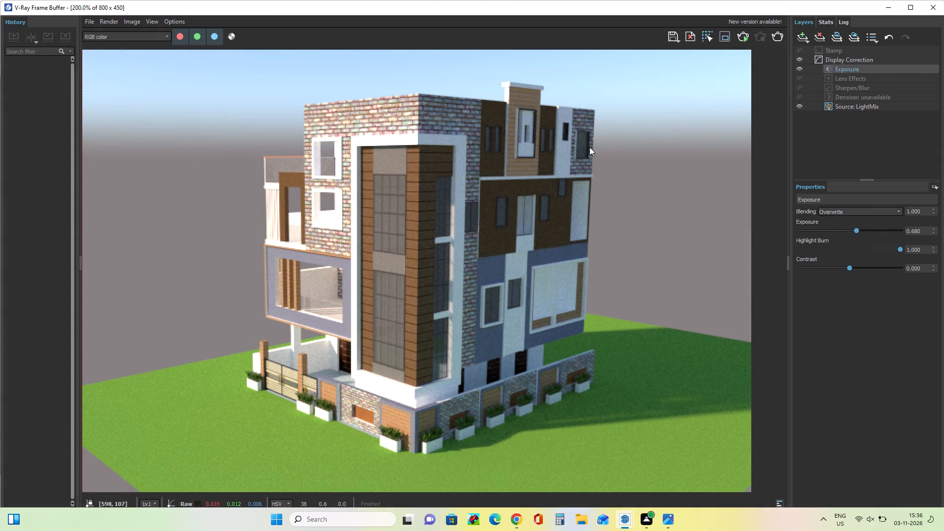
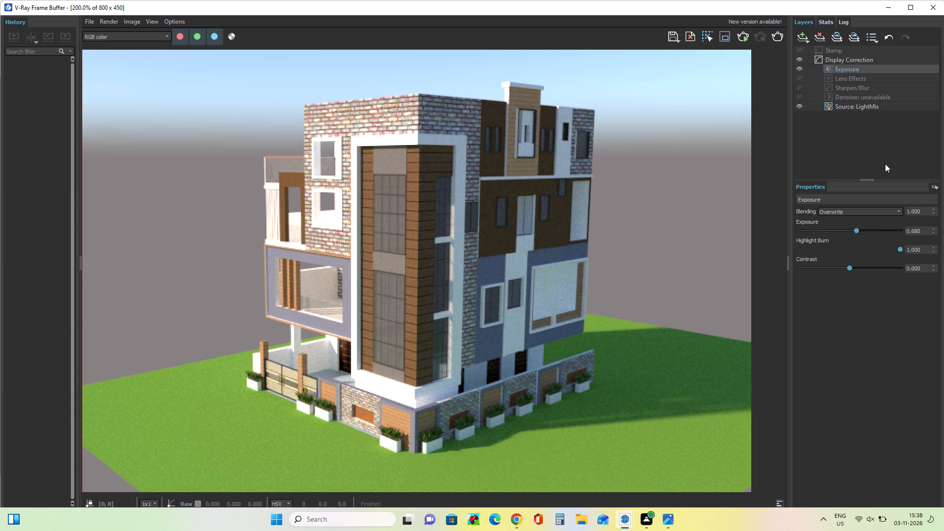
Put the V-Ray Frame Buffer away to view the SketchUp model, and bring up the previews of both open windows.
click(890, 7)
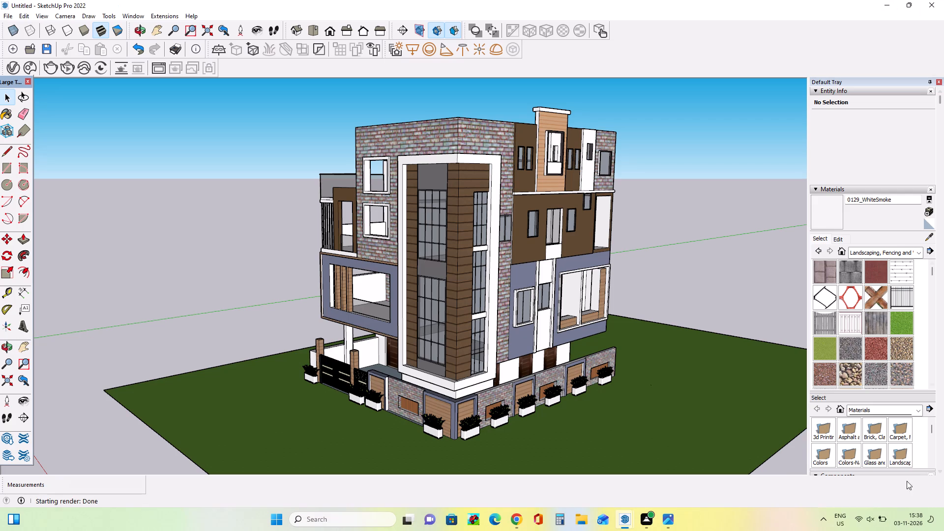
click(621, 522)
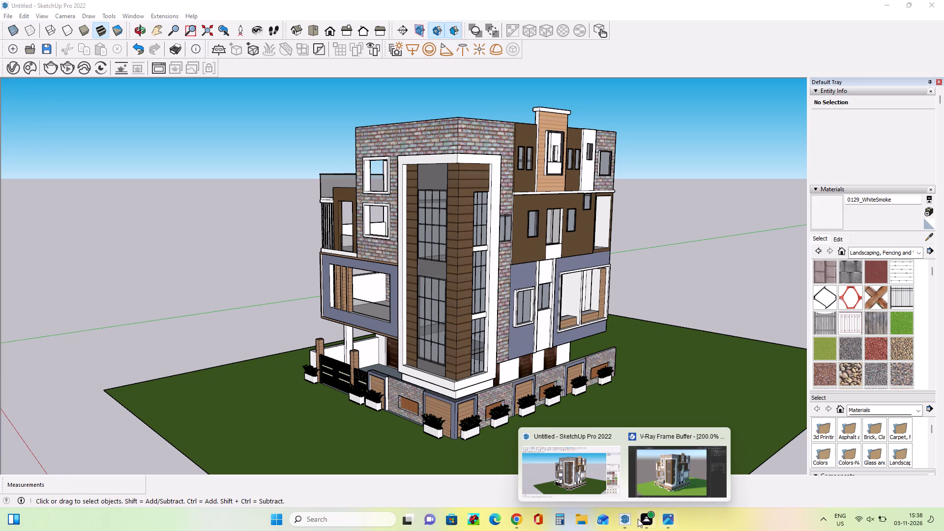
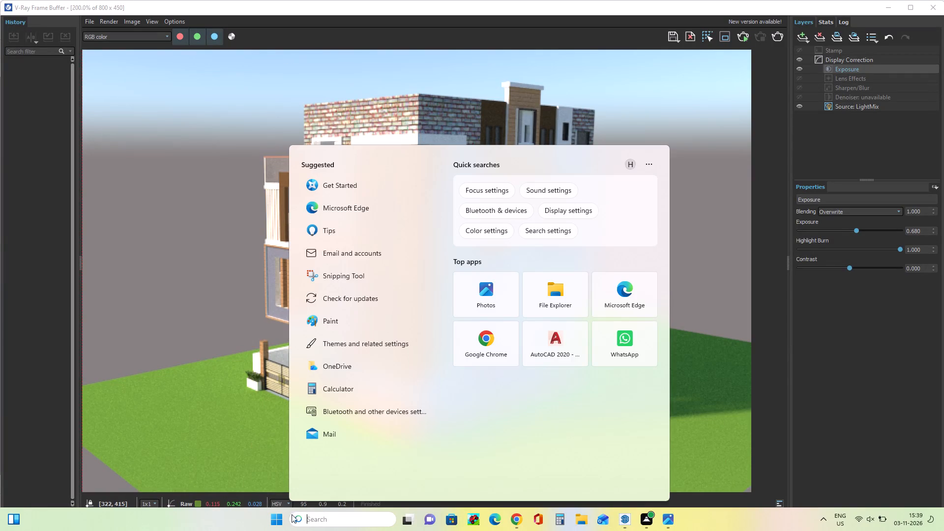
Open Snipping Tool and capture a rectangular snip of the rendered house with its surrounding grass, and enlarge the snip window.
click(345, 274)
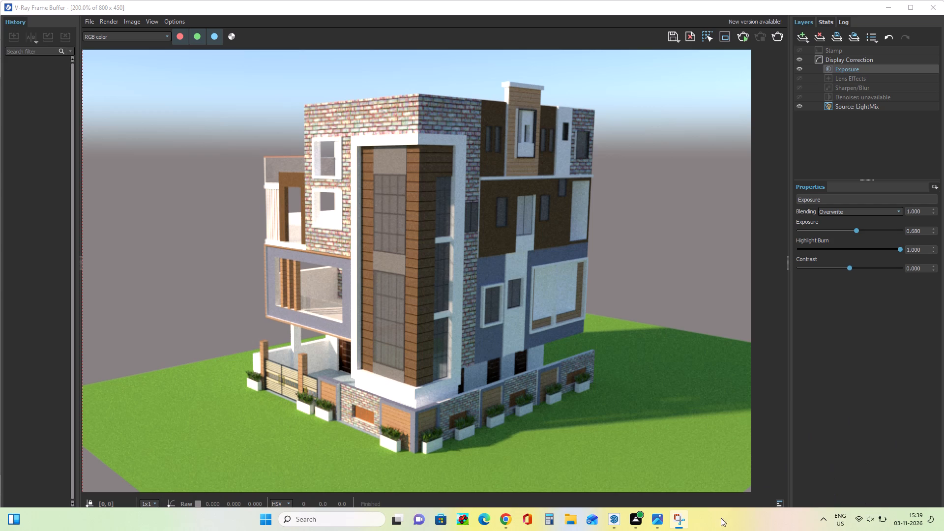
click(685, 518)
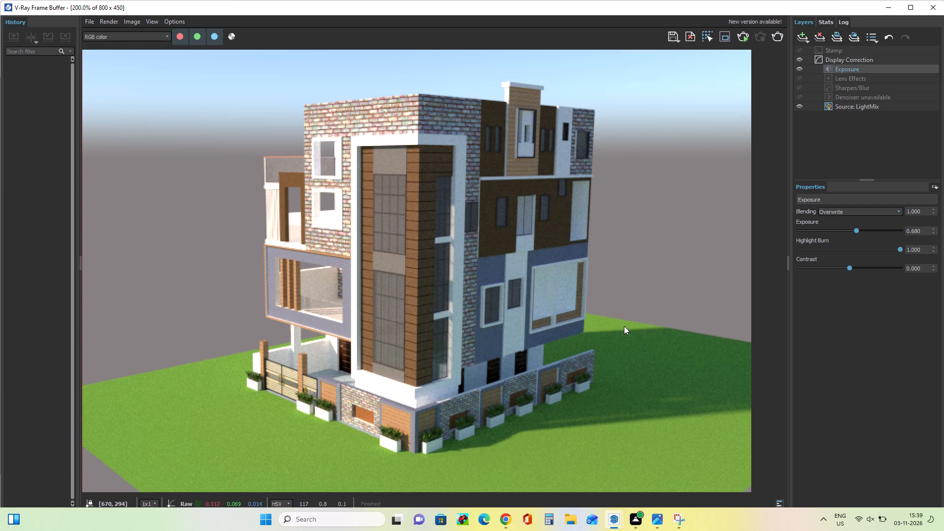
click(677, 529)
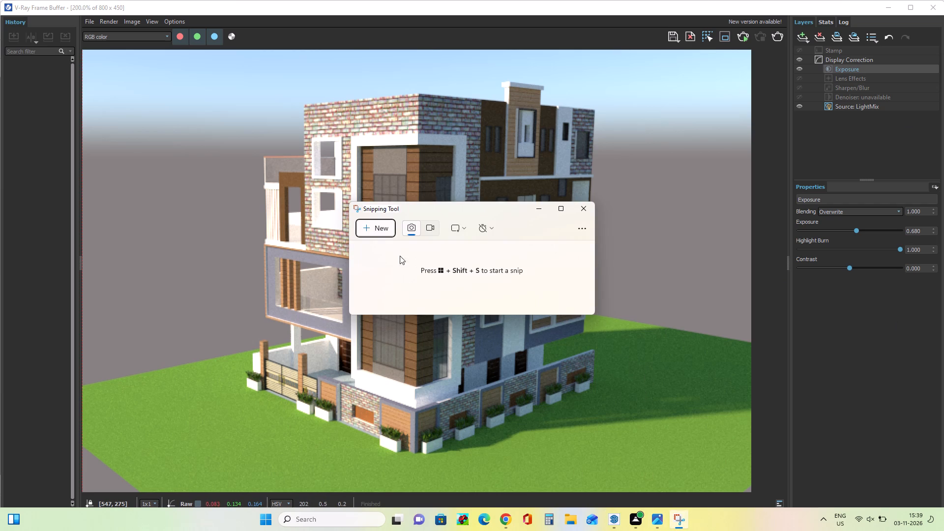
click(381, 224)
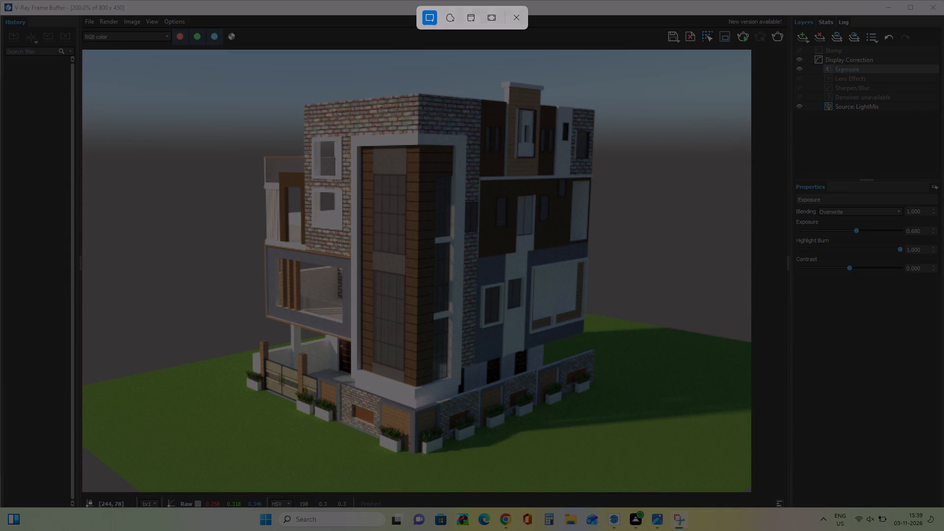
drag(642, 67, 494, 99)
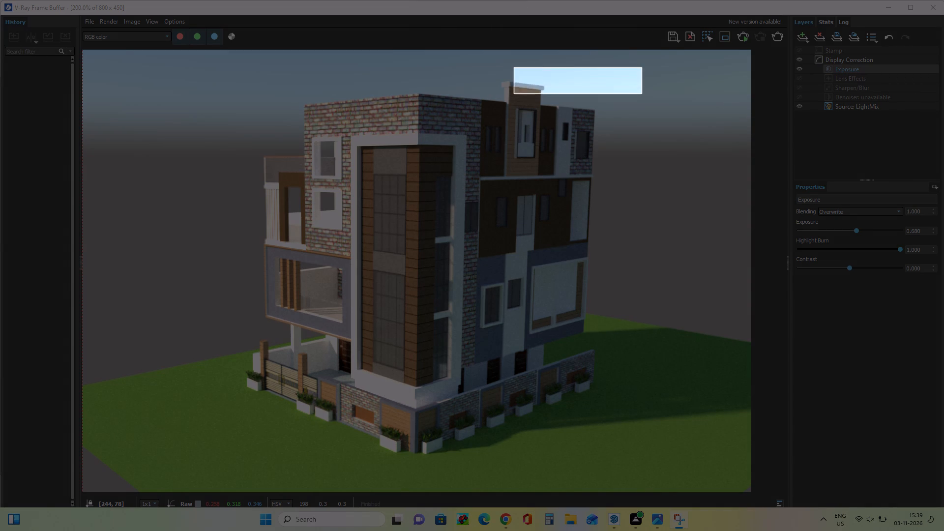
drag(494, 99, 177, 472)
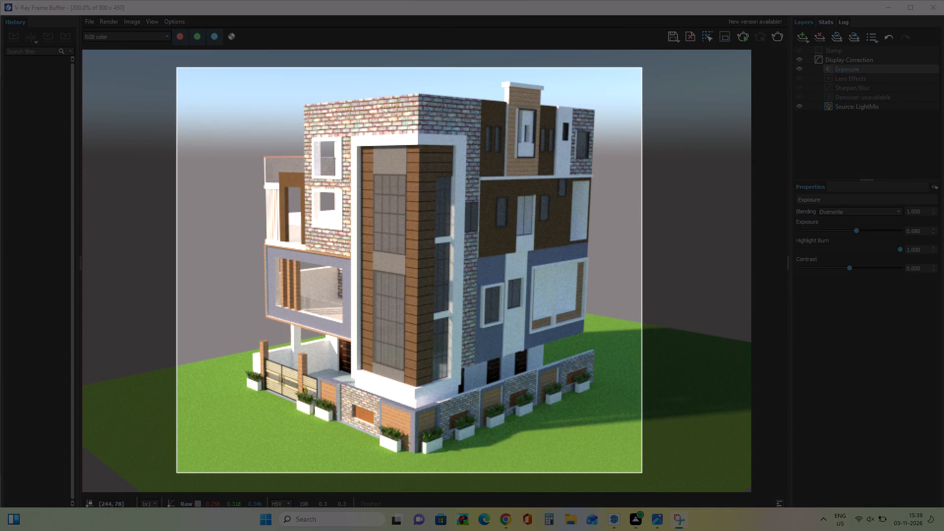
drag(177, 472, 176, 473)
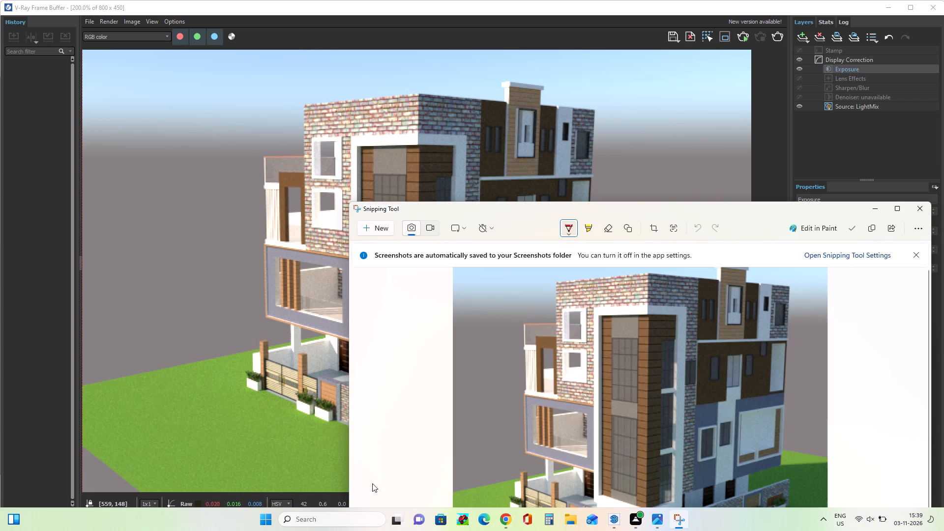
click(896, 209)
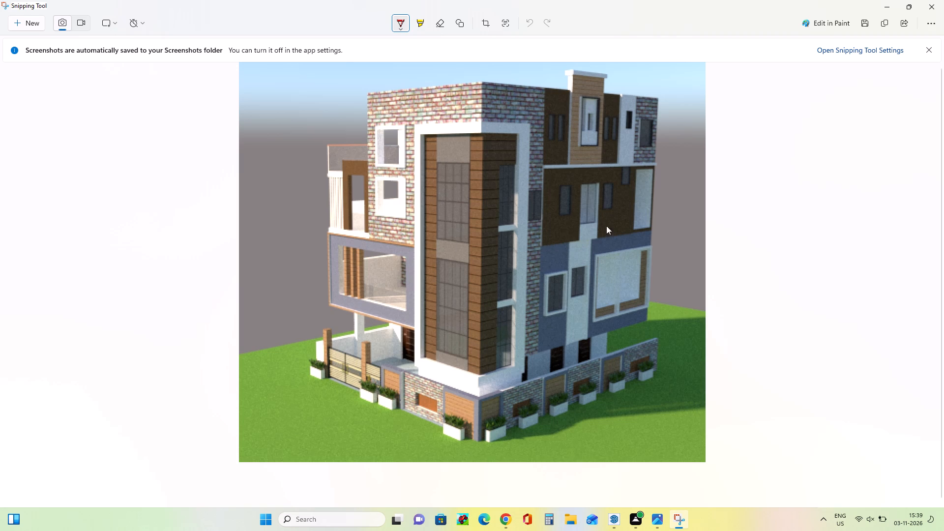
Save the snip to the Desktop as PNG named "Modern Multi-Story Residential Elevation Proposal pdf" and put Snipping Tool away.
key(ctrl+s)
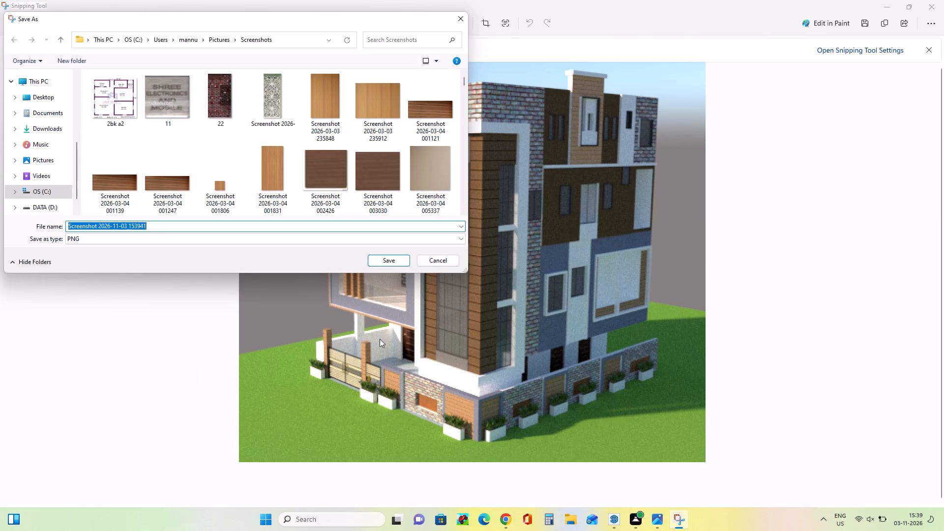
click(35, 95)
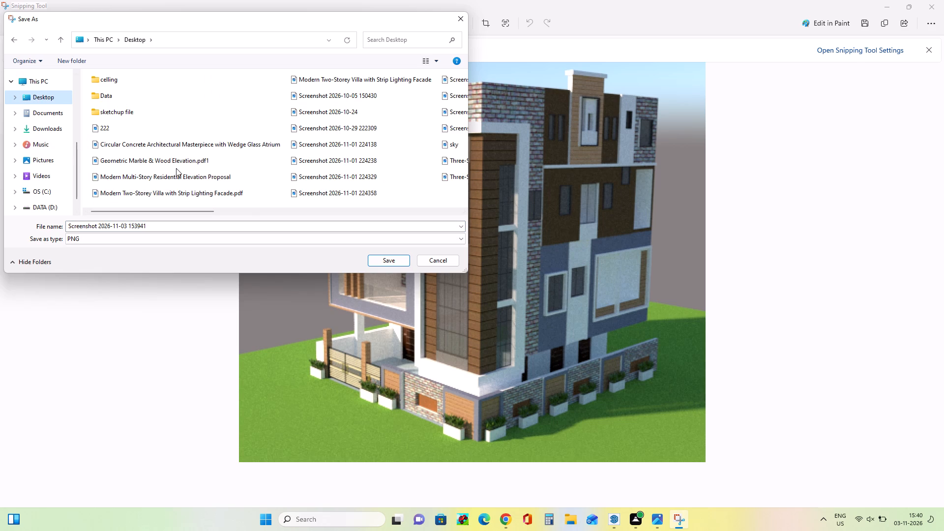
click(225, 176)
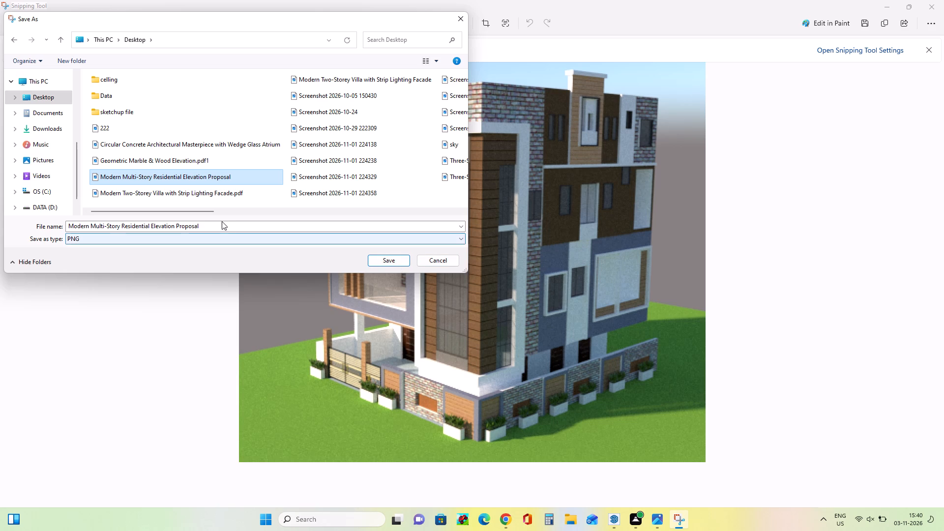
click(222, 225)
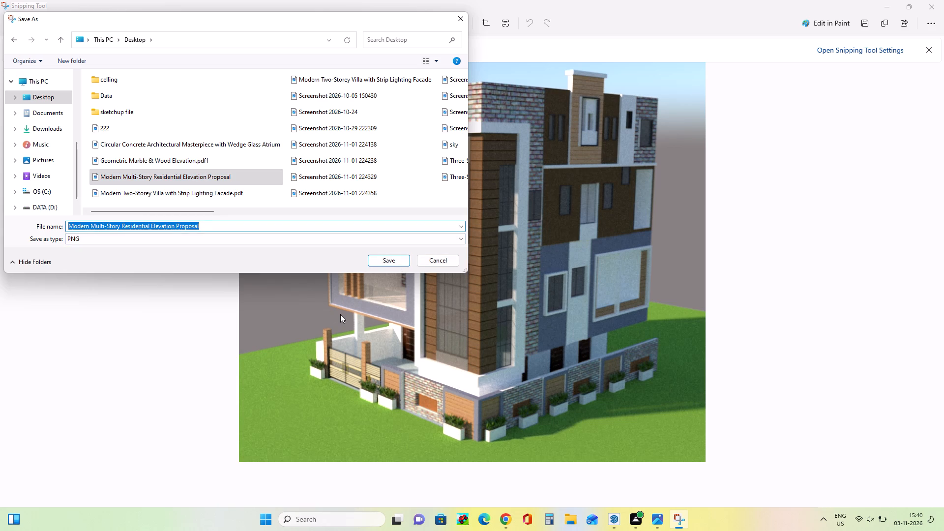
key(Right)
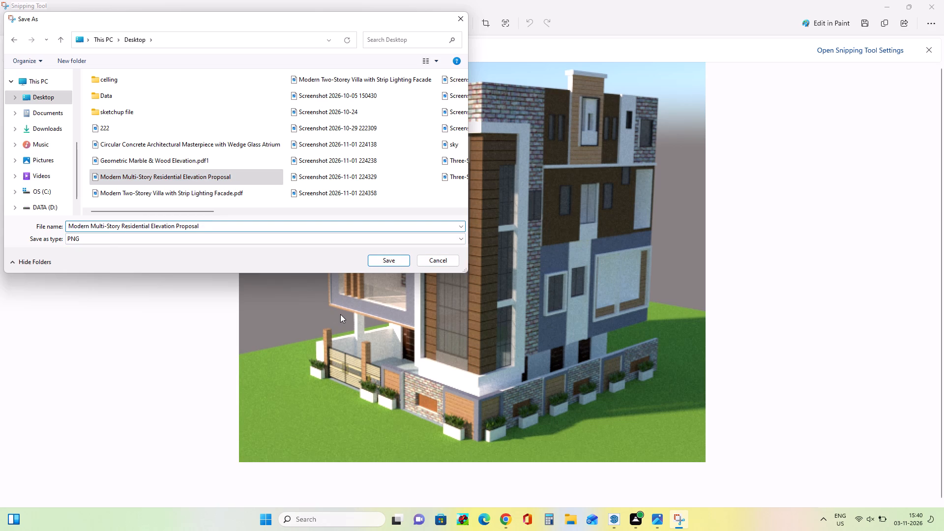
key(space)
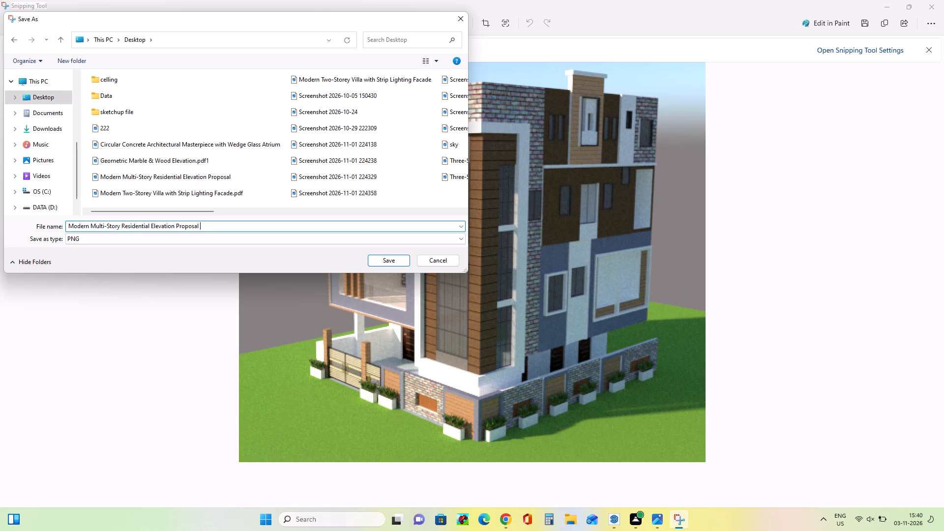
text(pdf)
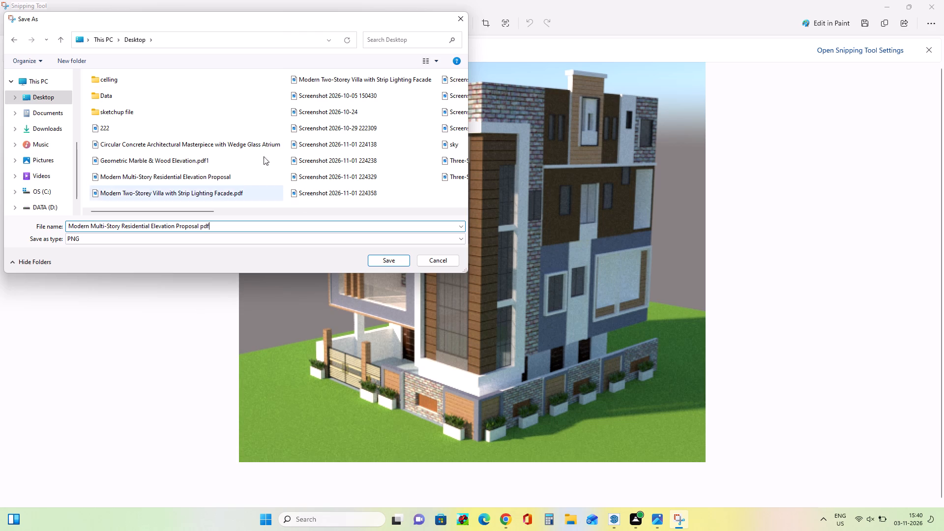
click(386, 264)
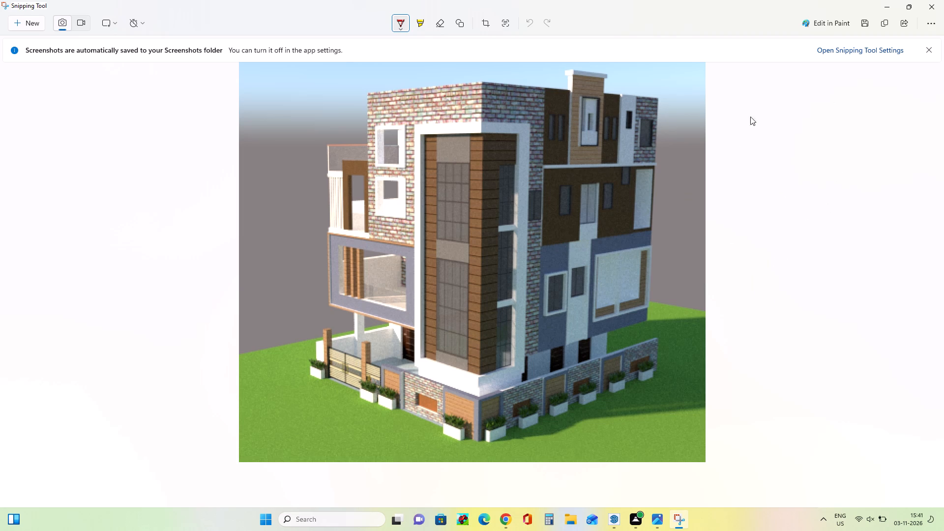
click(885, 4)
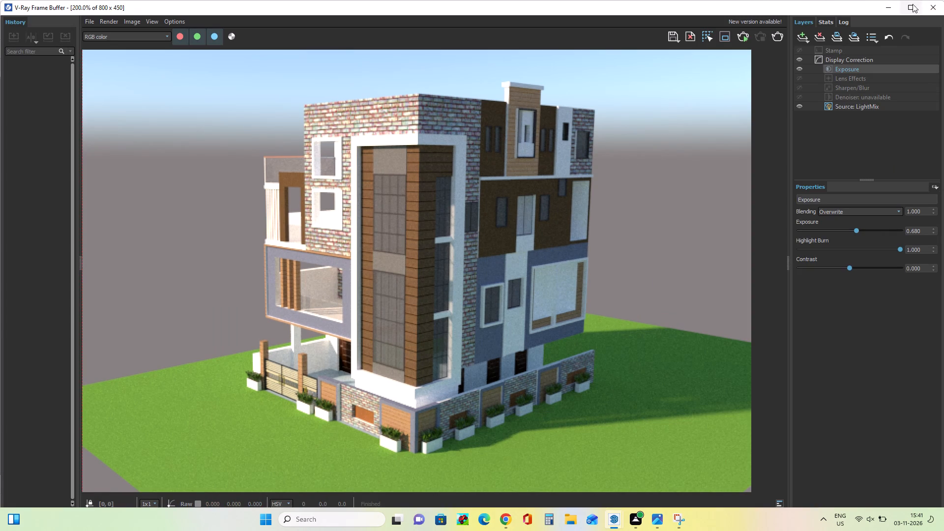
Close the V-Ray Frame Buffer and save the SketchUp model to the Desktop as "Modern Multi-Story Residential Elevation Proposal skp".
click(931, 4)
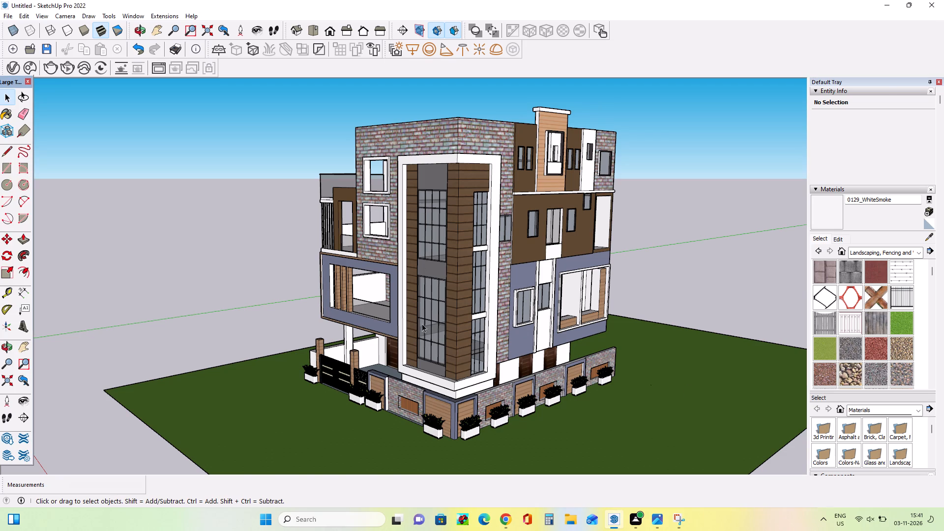
key(ctrl+s)
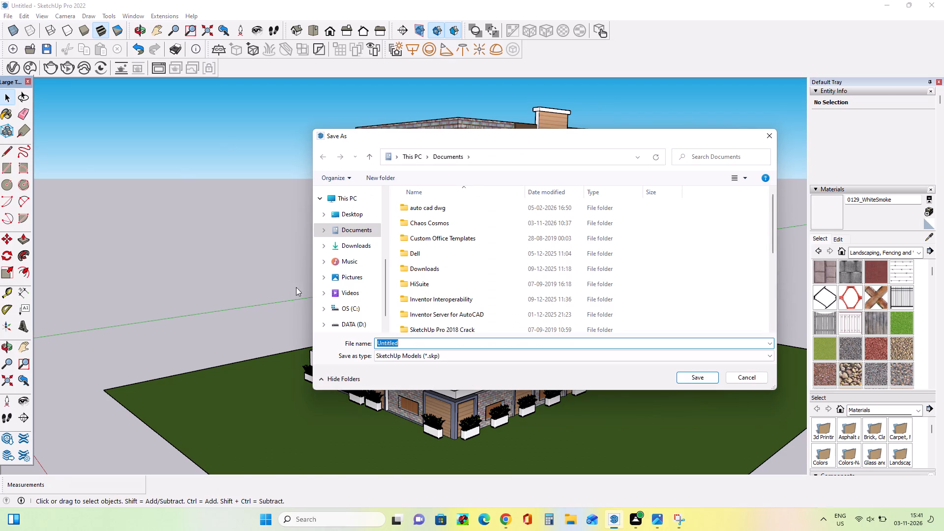
click(363, 215)
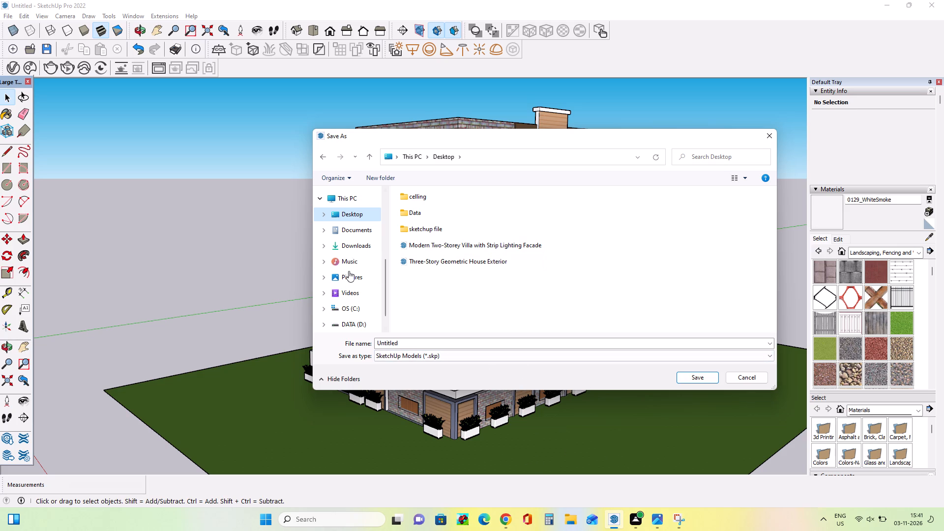
click(427, 344)
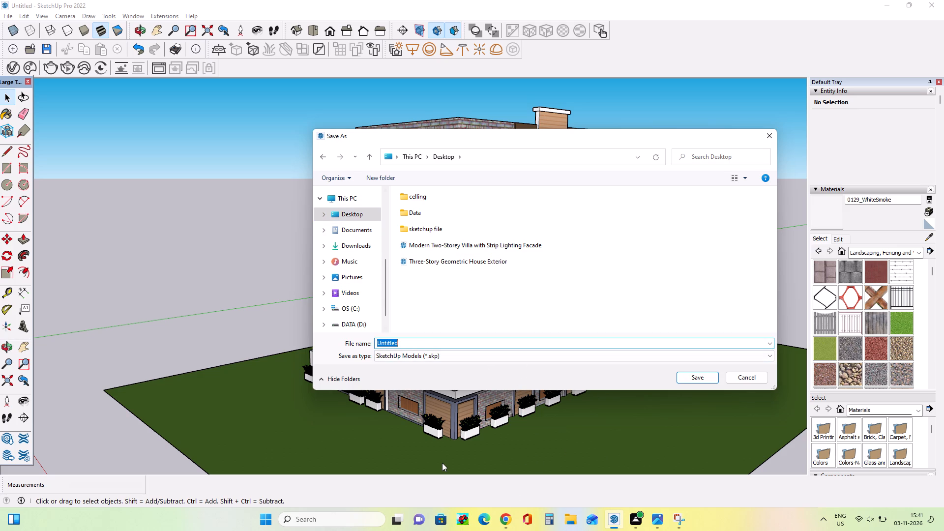
key(BackSpace)
key(m)
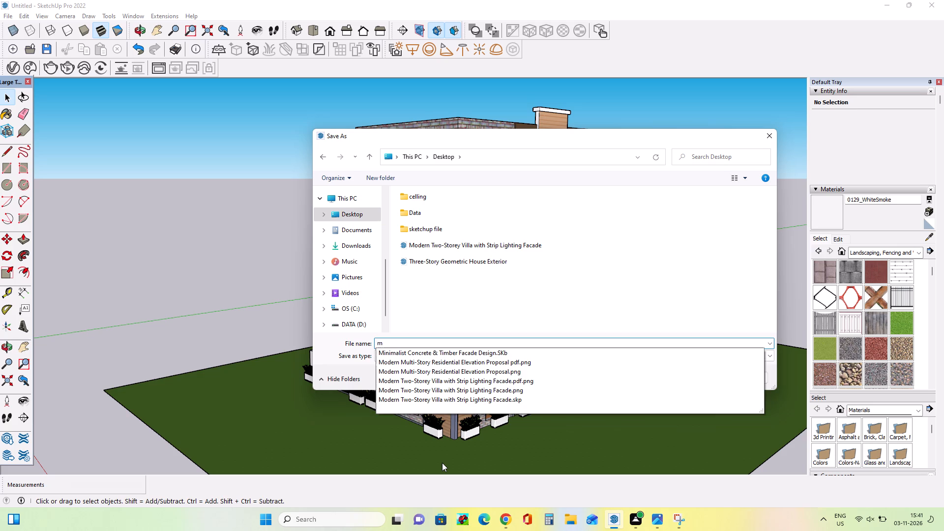
click(506, 360)
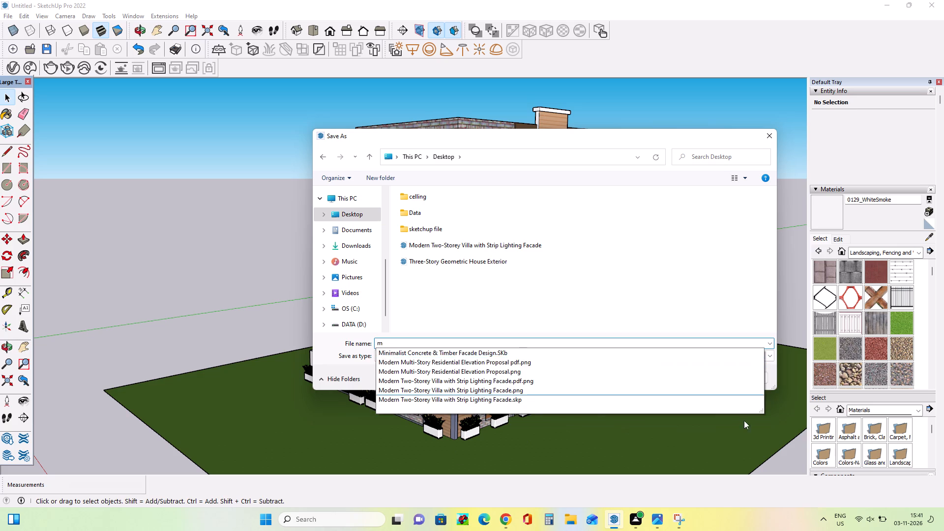
click(533, 342)
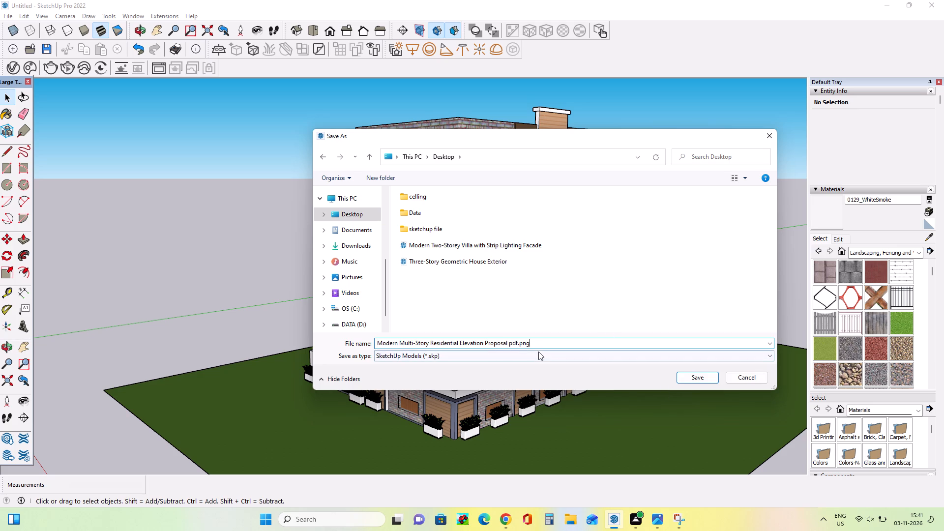
key(BackSpace)
key(BackSpace)
key(BackSpace)
key(BackSpace)
key(BackSpace)
key(BackSpace)
key(BackSpace)
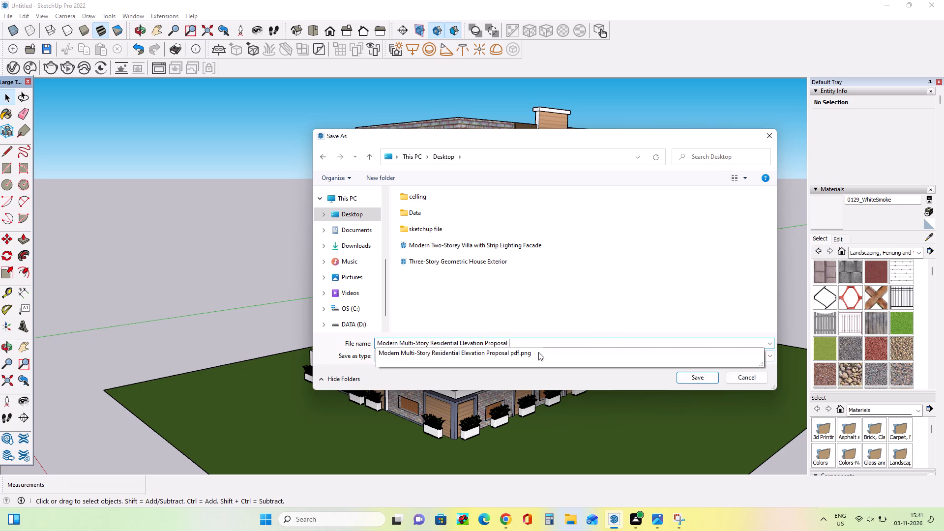
text(skp)
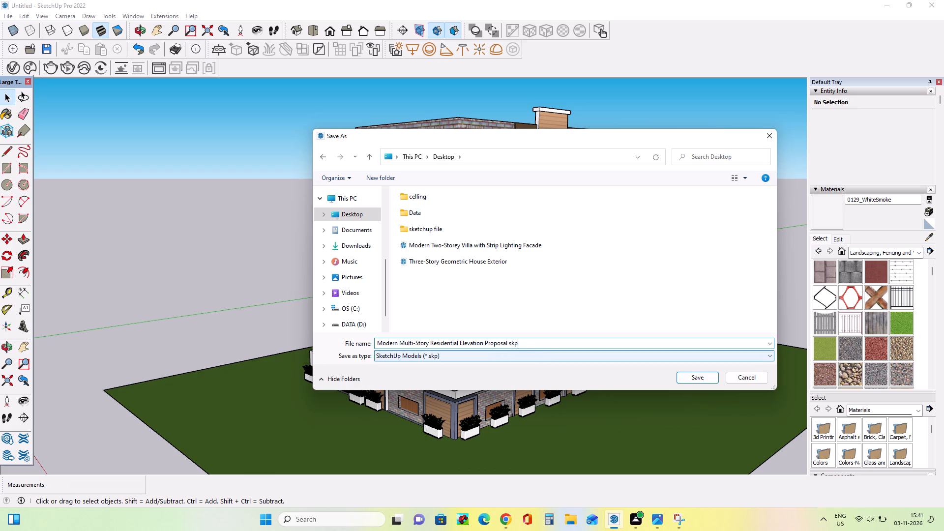
click(688, 381)
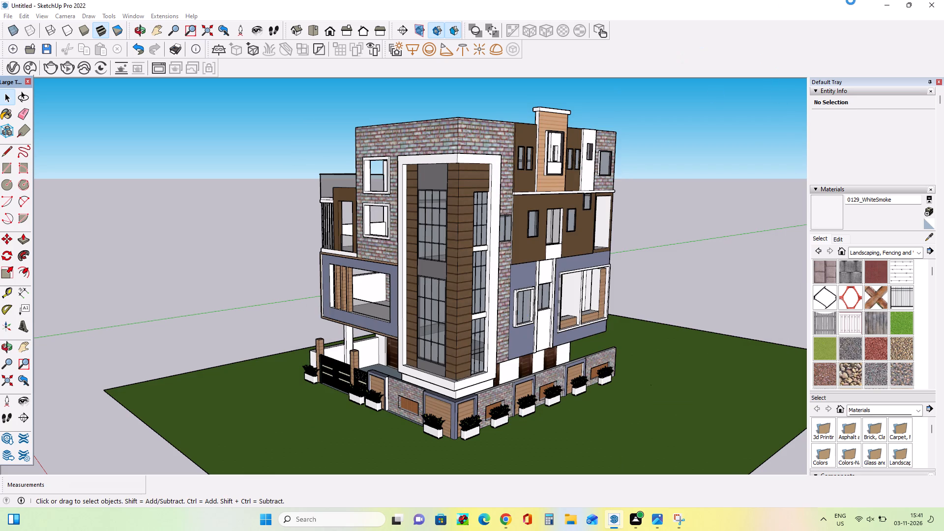
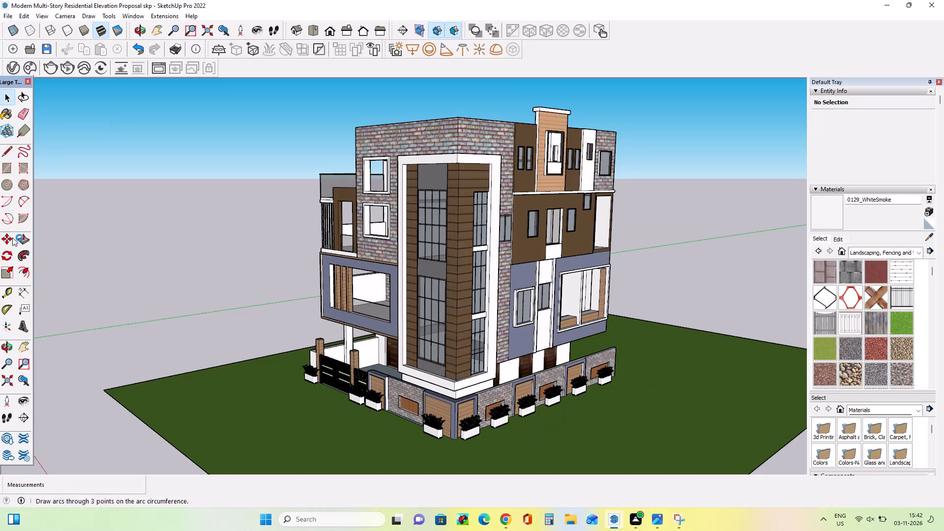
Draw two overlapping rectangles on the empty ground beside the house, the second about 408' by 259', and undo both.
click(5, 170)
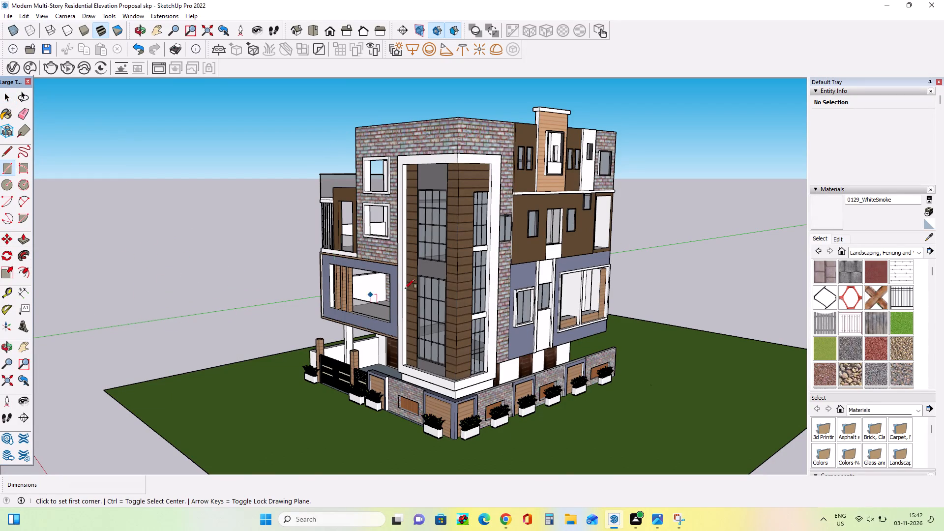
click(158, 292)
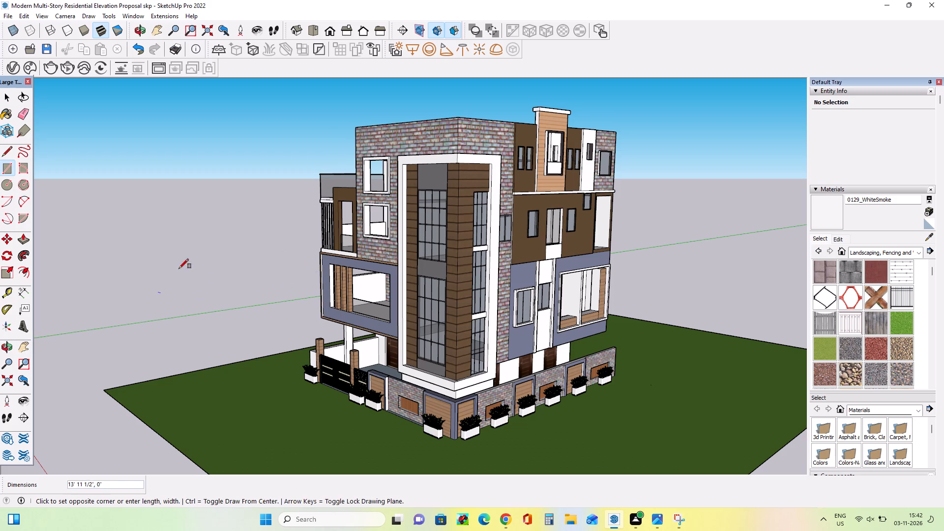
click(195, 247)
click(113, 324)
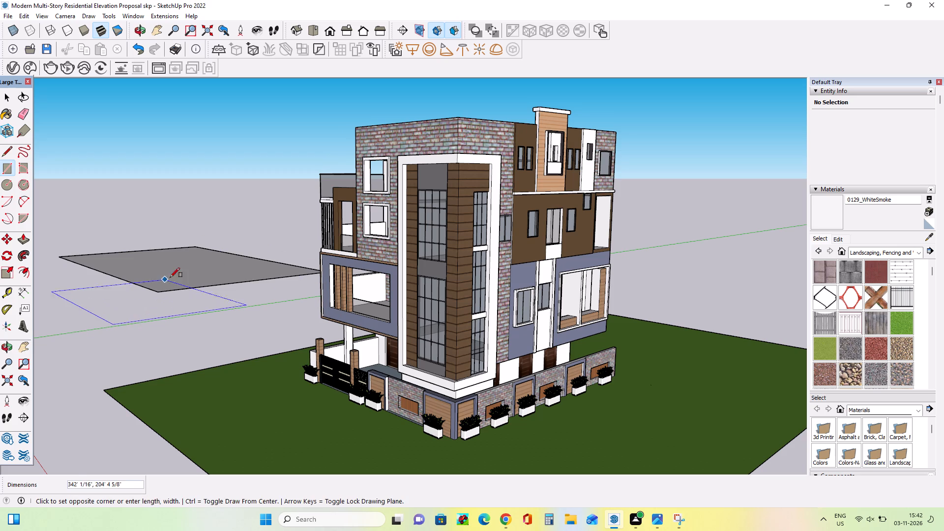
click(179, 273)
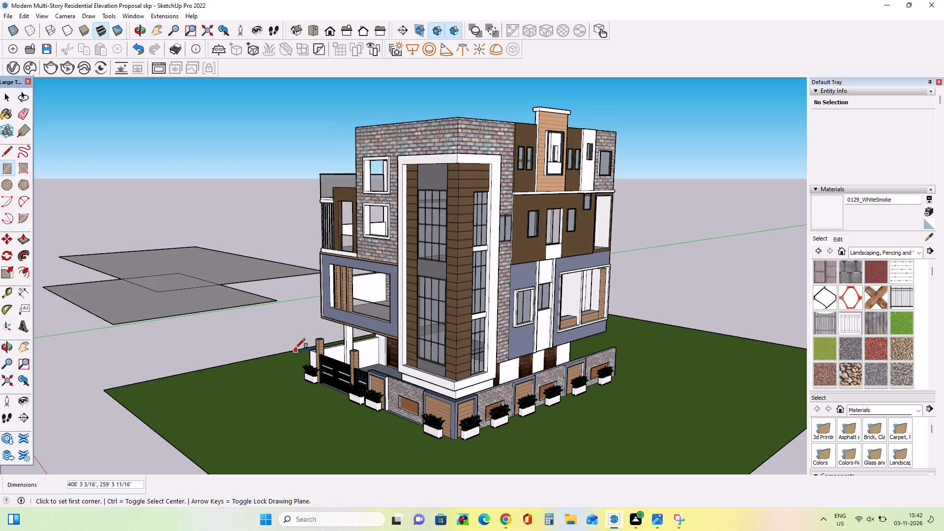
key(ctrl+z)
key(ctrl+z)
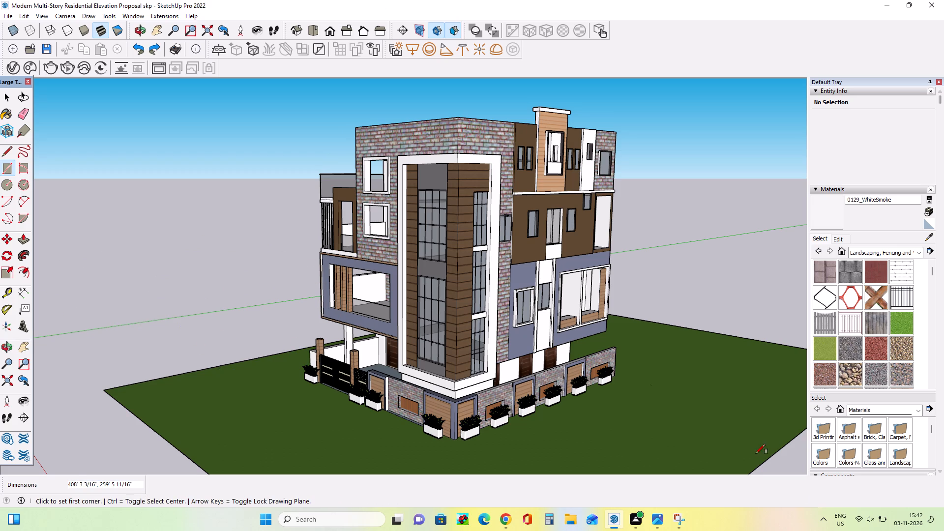
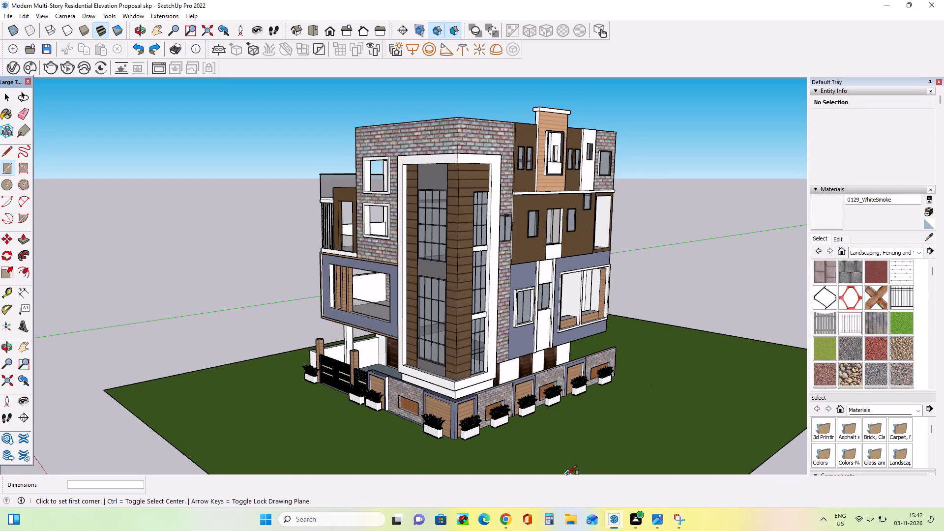
Draw a rectangle about 223' by 59' on the grass ground in front of the boundary wall with the planters.
click(518, 463)
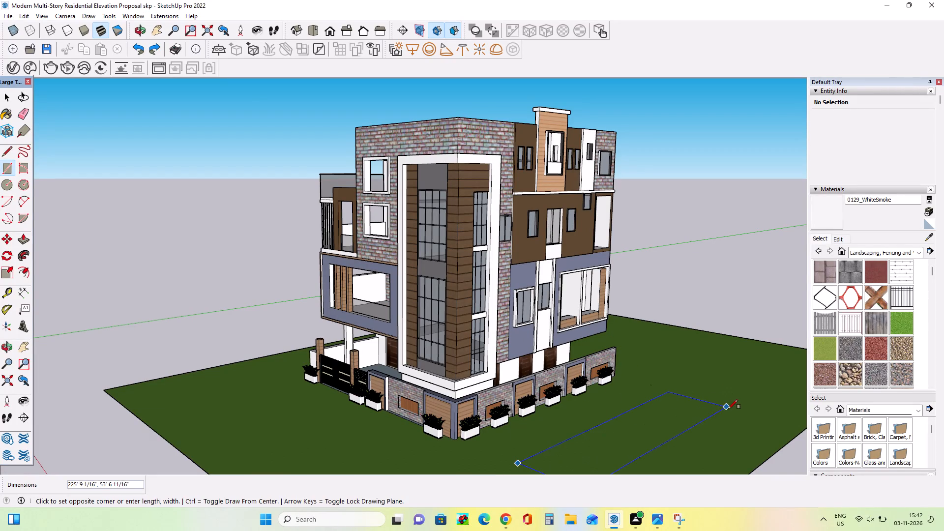
click(732, 410)
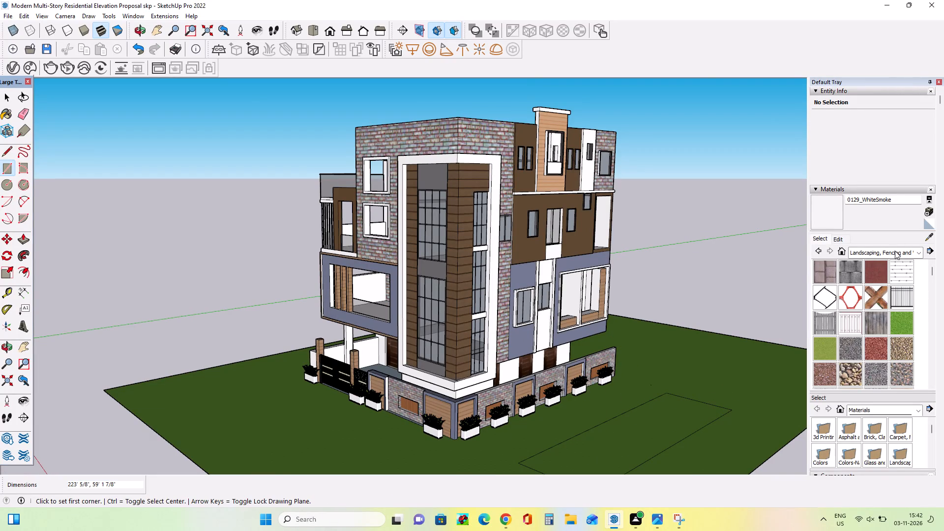
Paint the new ground rectangle with Pavers with Grass Herringbone from the landscaping and fencing materials.
click(901, 252)
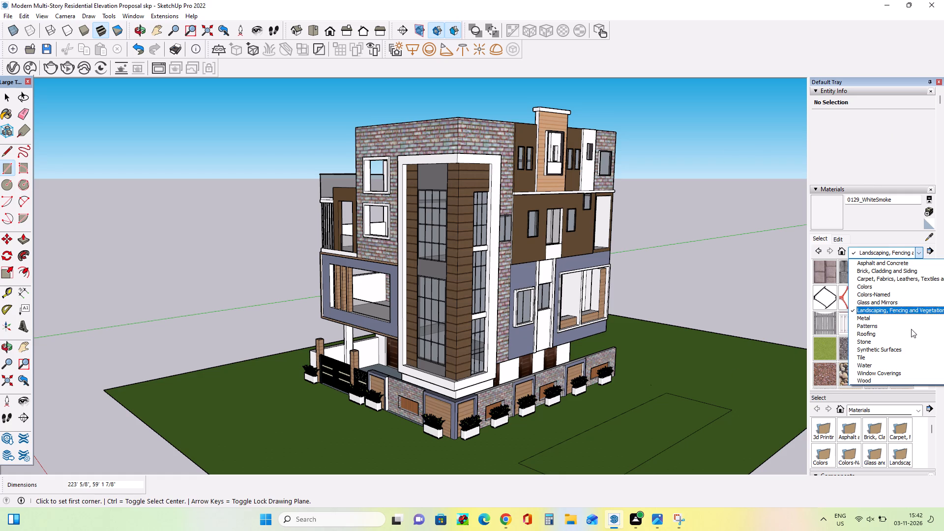
click(888, 312)
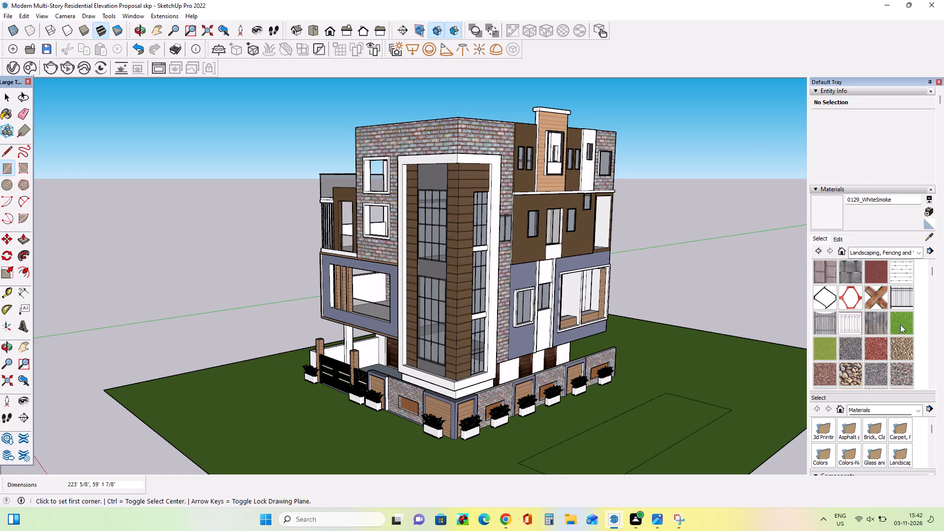
scroll(873, 327, down, 3)
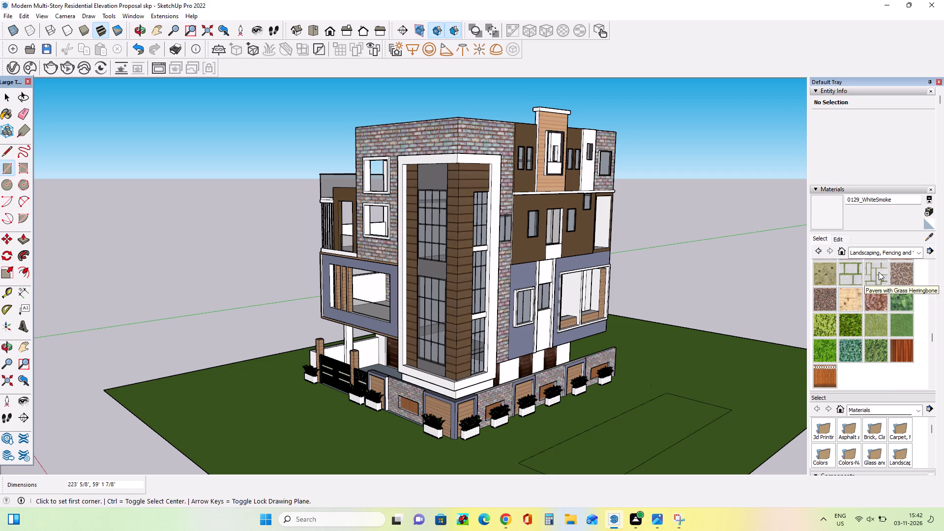
click(879, 272)
click(662, 423)
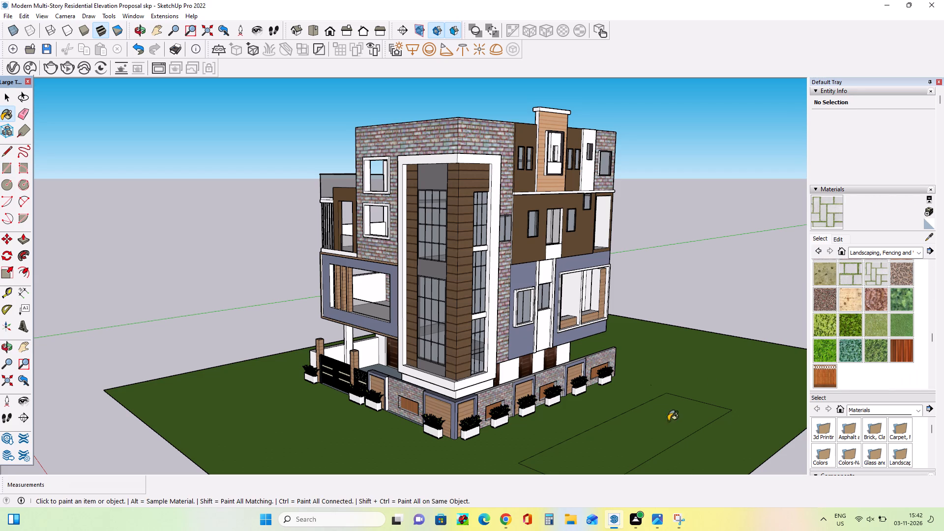
Create a new material from the herringbone pavers with a 10' texture width and paint the ground rectangle with it.
click(929, 210)
click(435, 320)
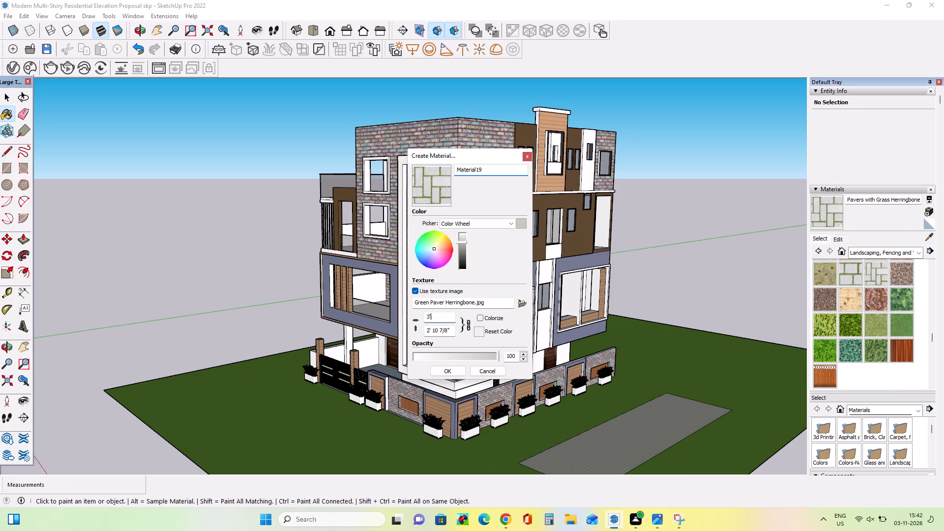
key(BackSpace)
key(BackSpace)
key(BackSpace)
text(10')
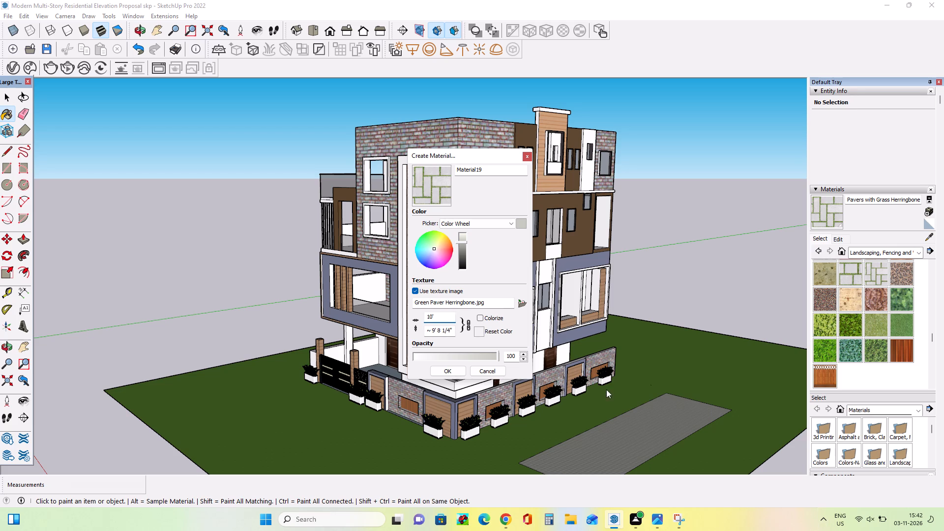
click(441, 370)
click(659, 431)
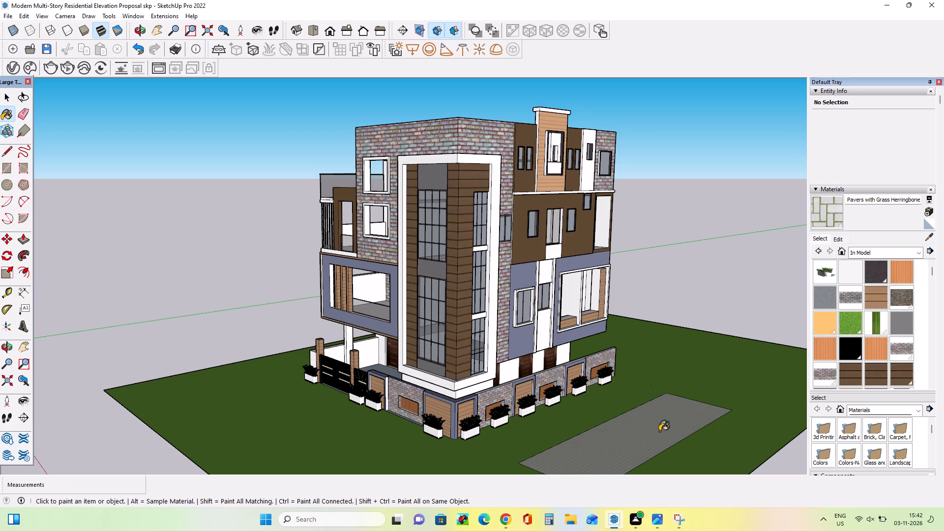